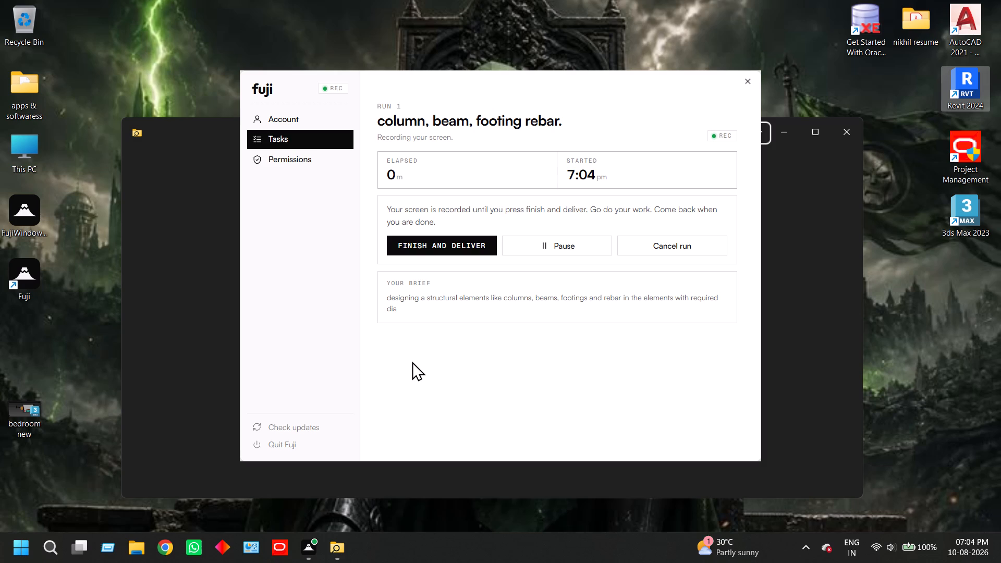
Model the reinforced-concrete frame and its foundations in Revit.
Launch Revit 2024 from the desktop.
double_click(962, 87)
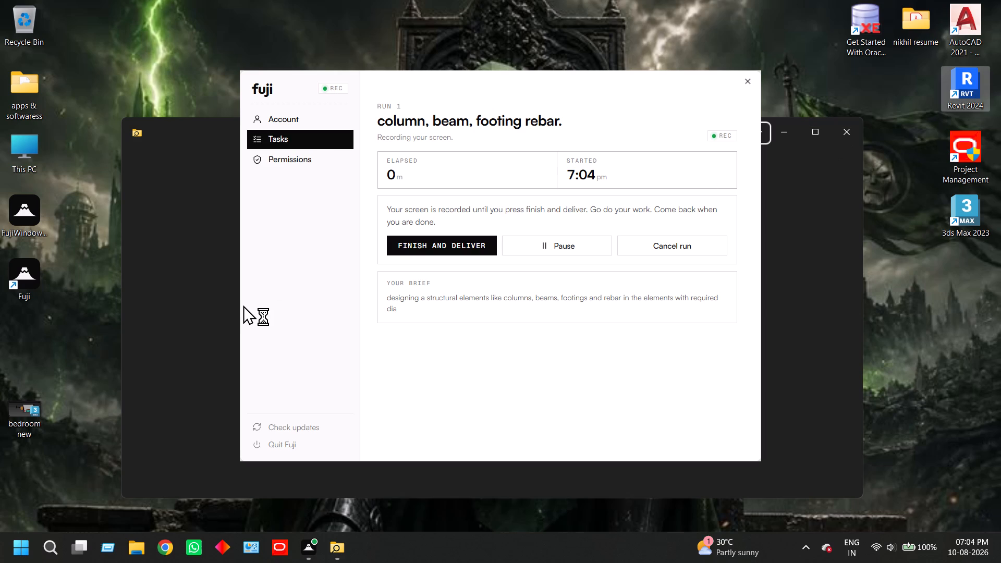
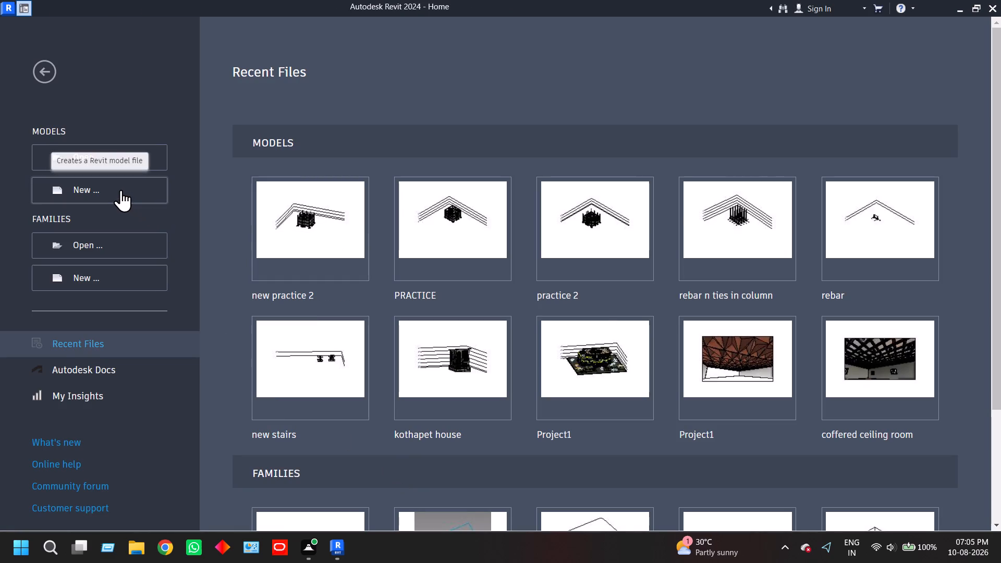
Create a new project from the Structural Analysis-Default template.
left_click(121, 190)
left_click(520, 244)
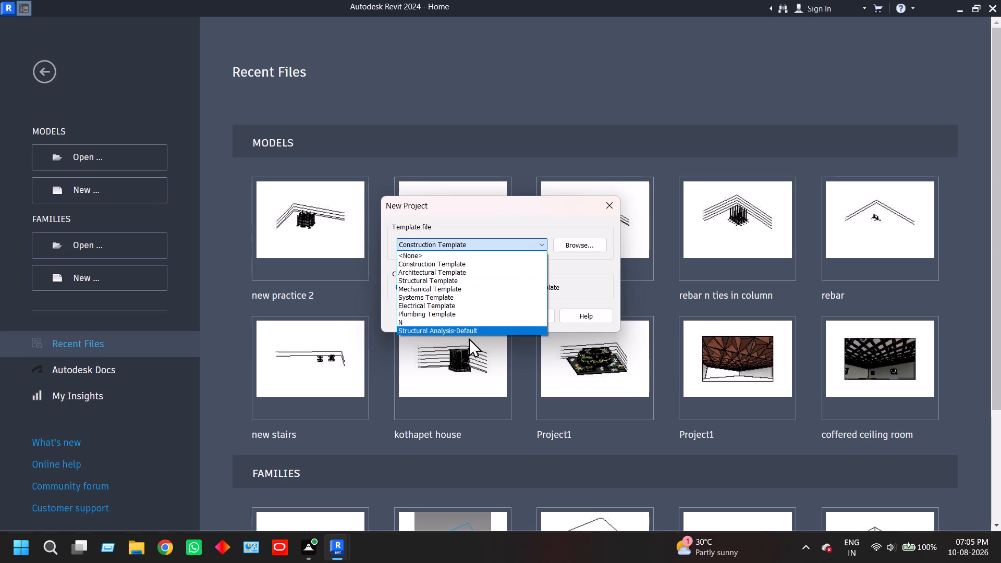
left_click(465, 334)
left_click(458, 316)
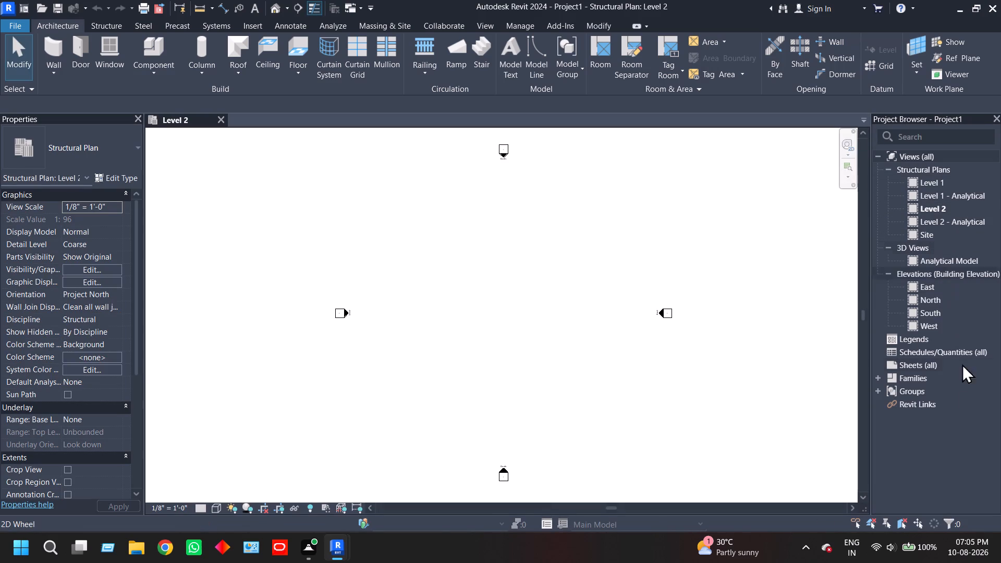
In the East elevation, add two levels above Level 2 by picking existing level lines with a 10' offset.
double_click(945, 288)
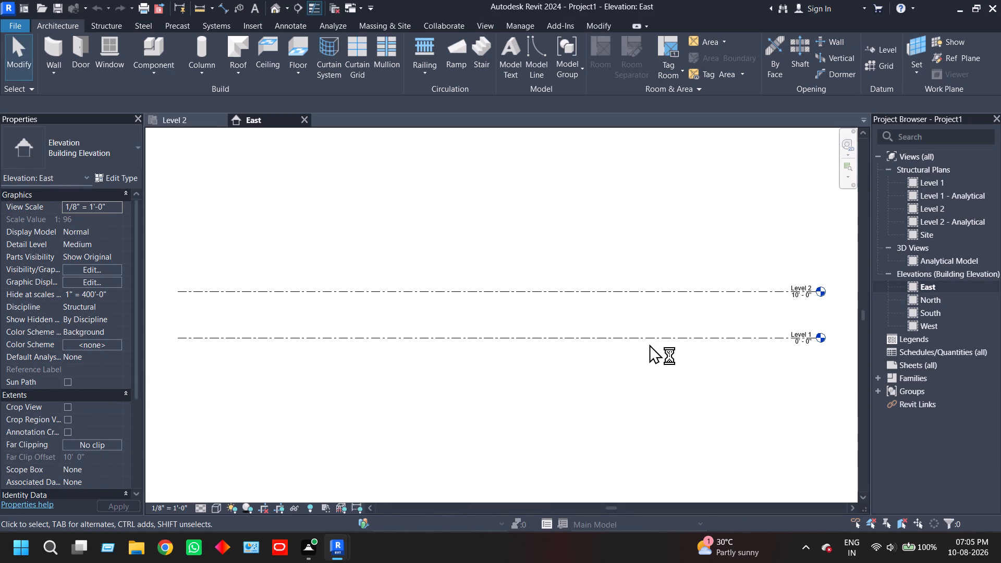
left_click(872, 50)
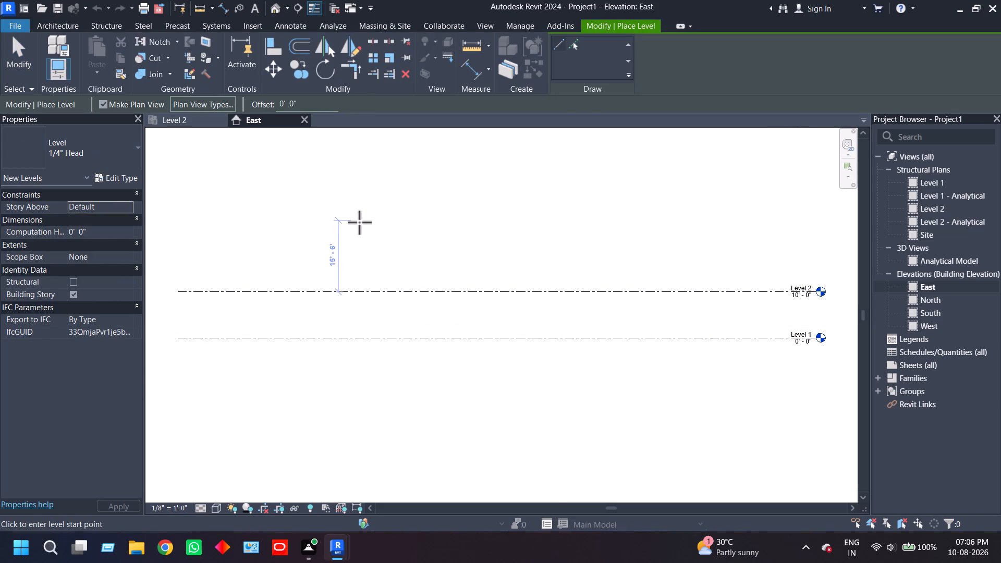
left_click(578, 38)
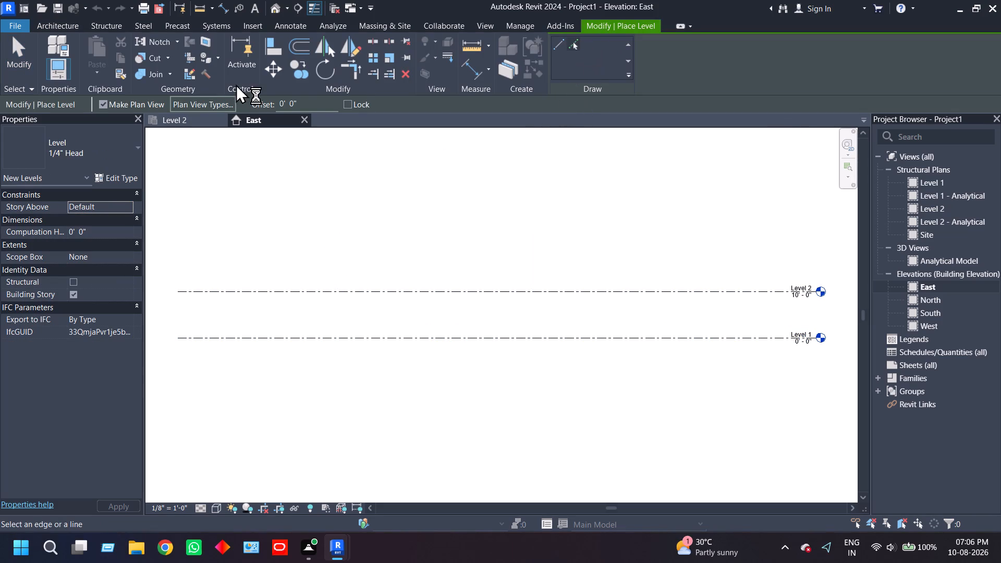
left_click_drag(307, 101, 257, 106)
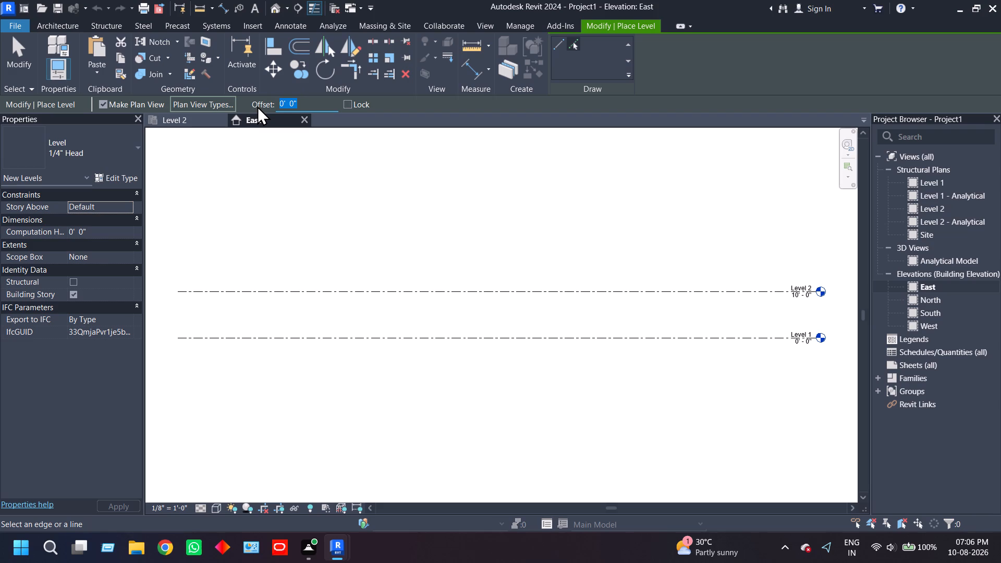
type("10")
key("Return")
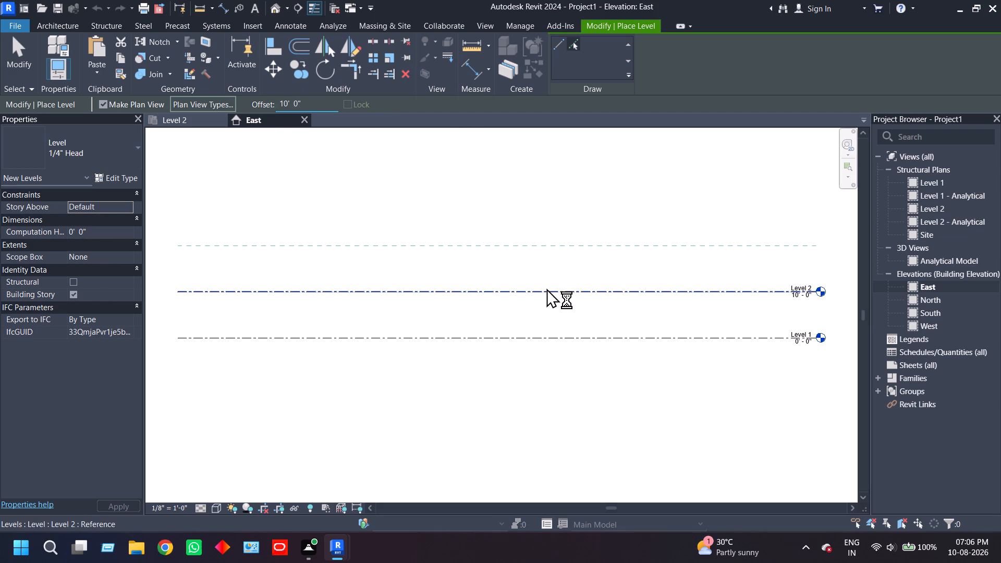
left_click(546, 288)
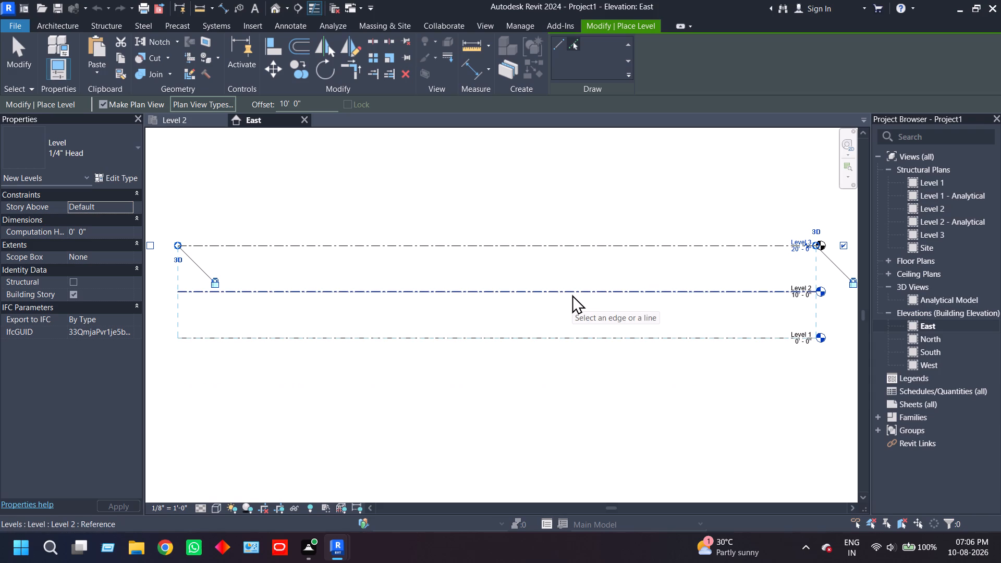
left_click(572, 244)
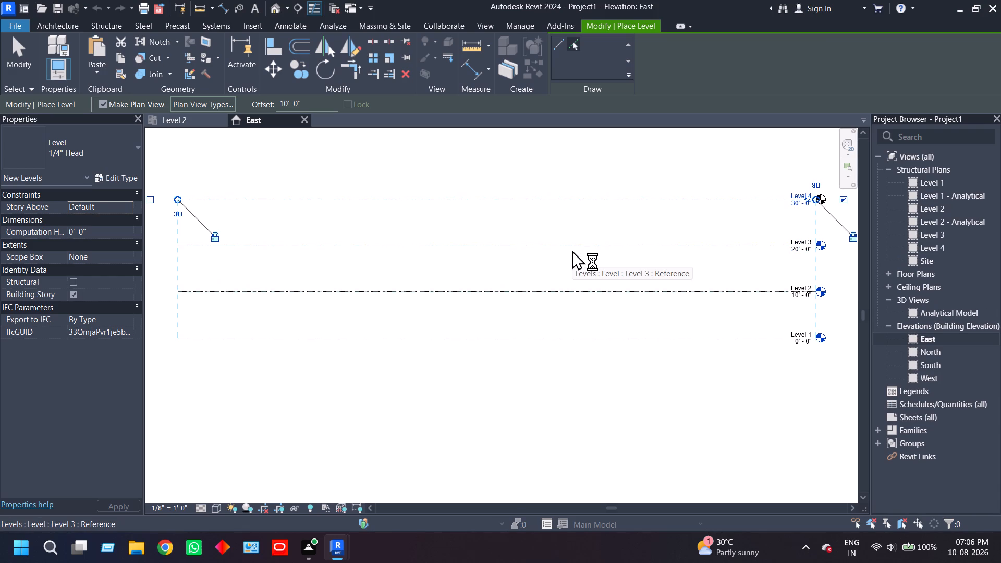
key("Escape")
key("Escape")
key("Escape")
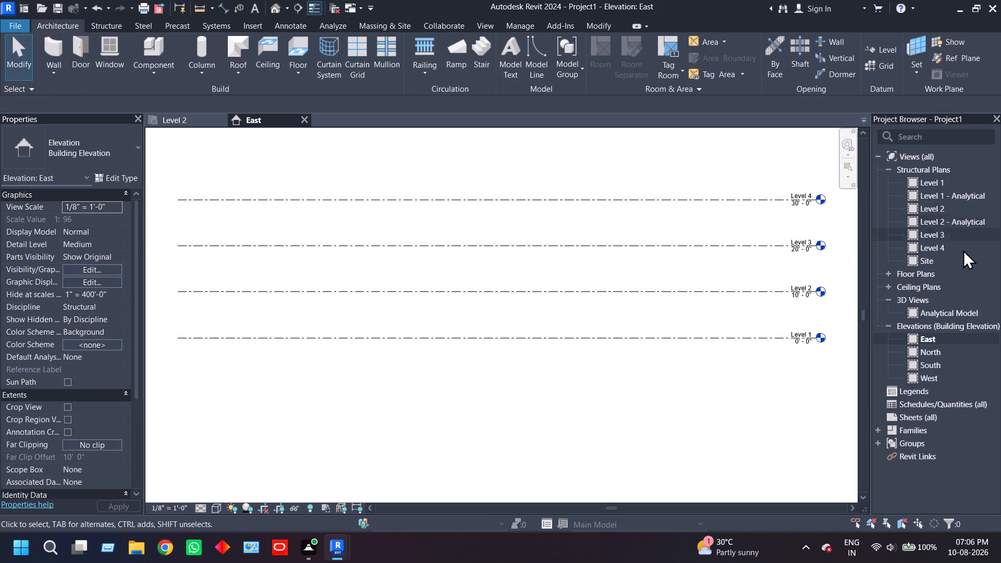
Duplicate the Level 3 structural plan view without detailing.
left_click(953, 234)
right_click(953, 234)
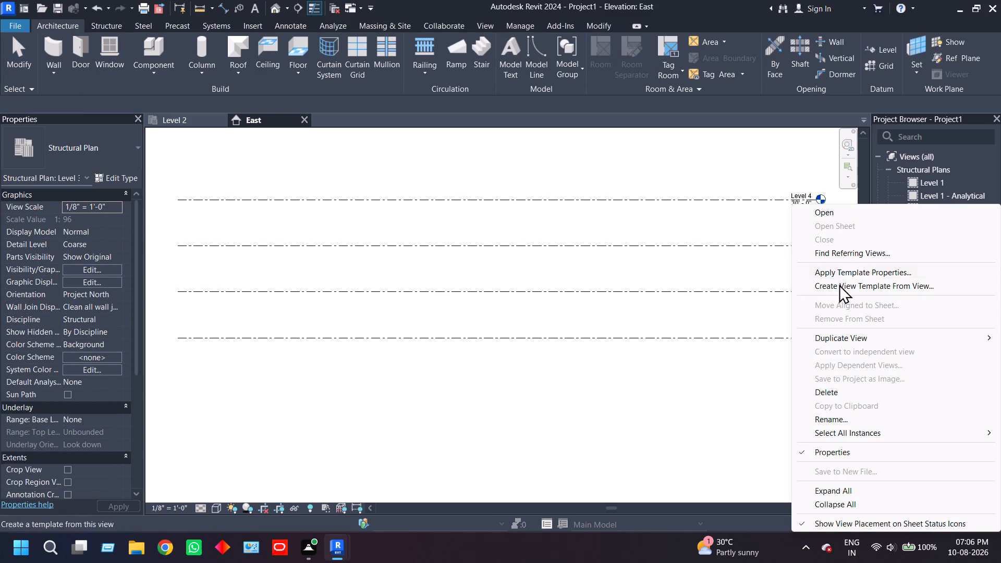
left_click(871, 336)
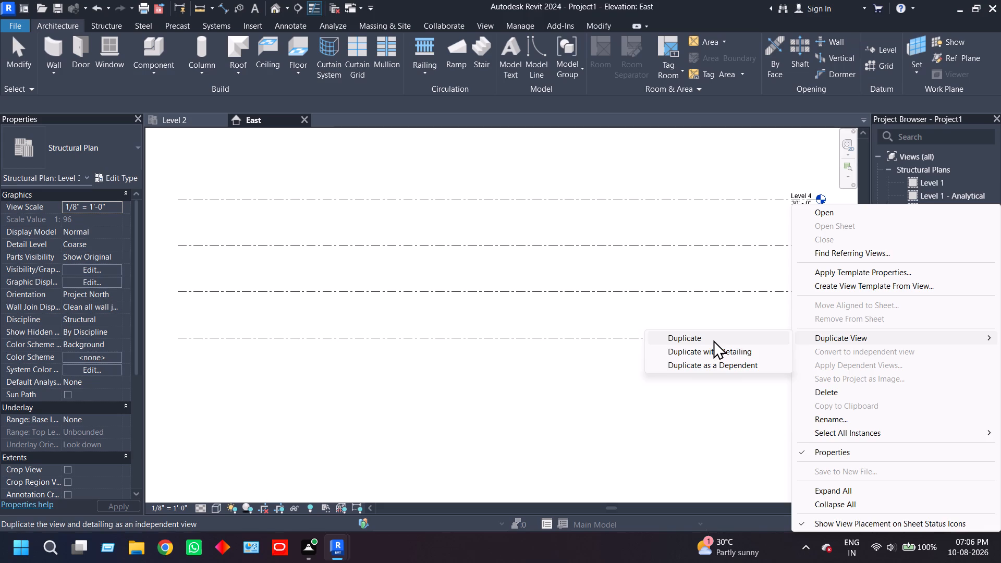
left_click(713, 340)
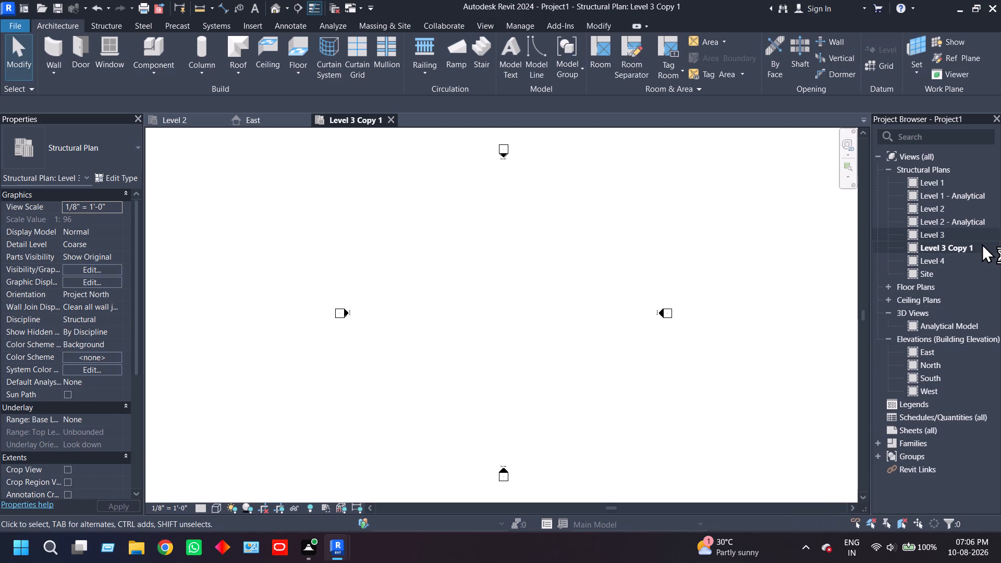
Apply the Structural Analytical Isolated view template to the Level 3 plan copy.
right_click(979, 250)
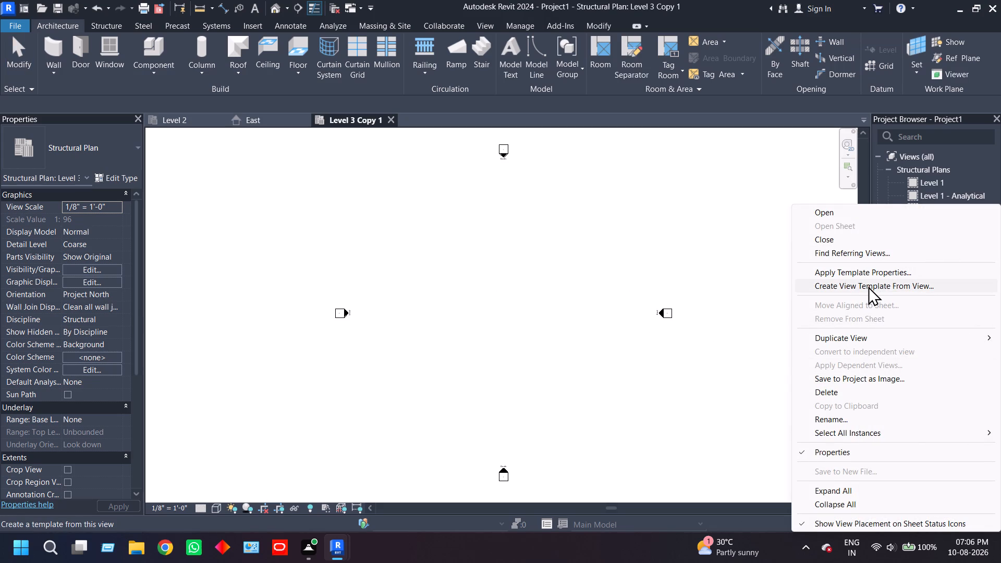
left_click(869, 270)
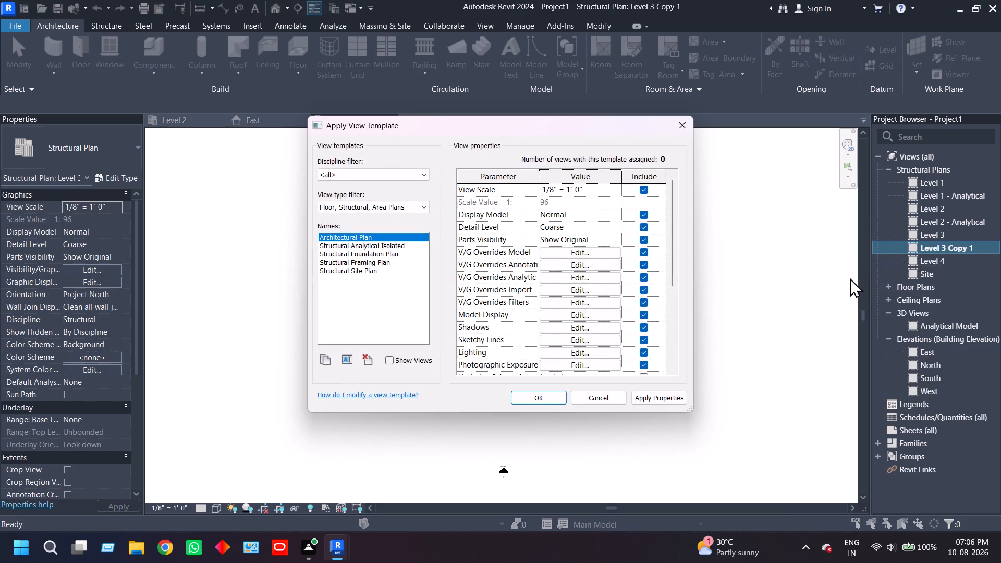
left_click(371, 245)
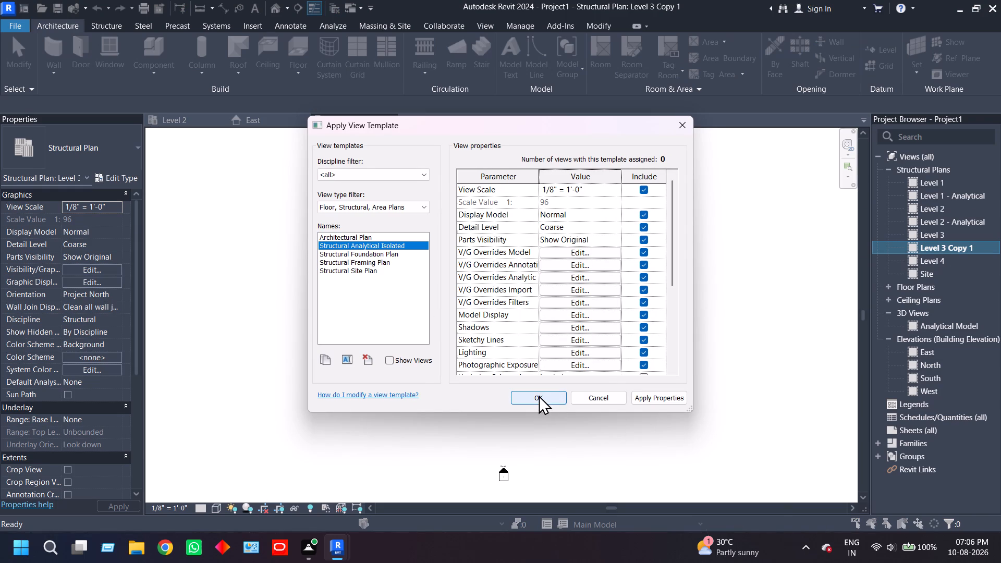
left_click(539, 395)
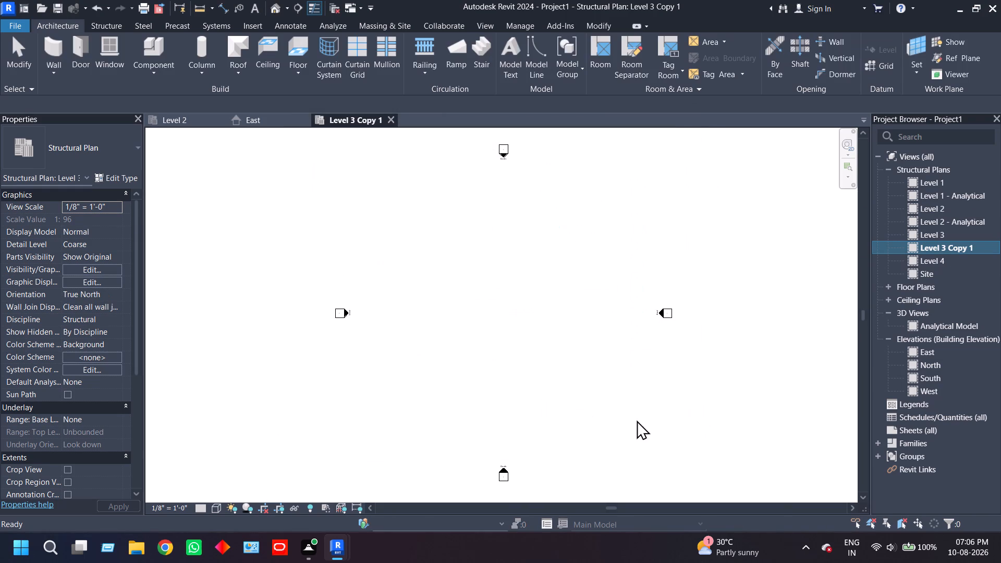
Rename the Level 3 plan copy as Level 3 Analytical.
left_click(966, 246)
right_click(965, 246)
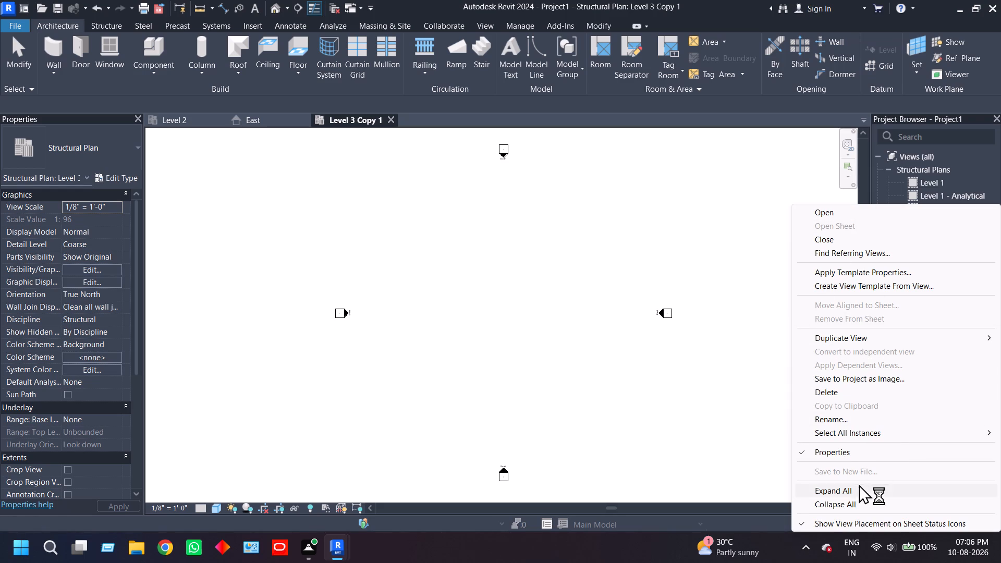
left_click(841, 415)
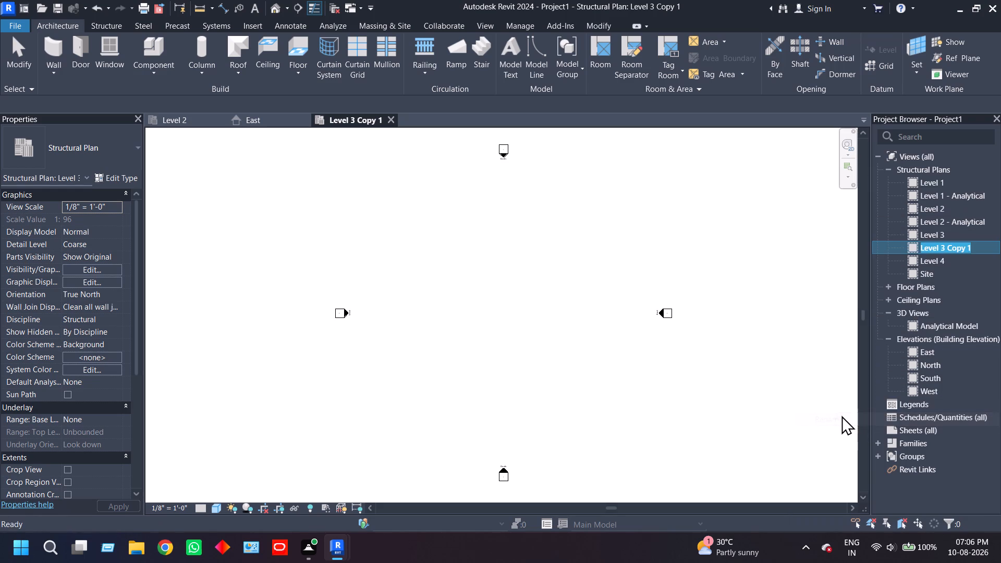
left_click(977, 247)
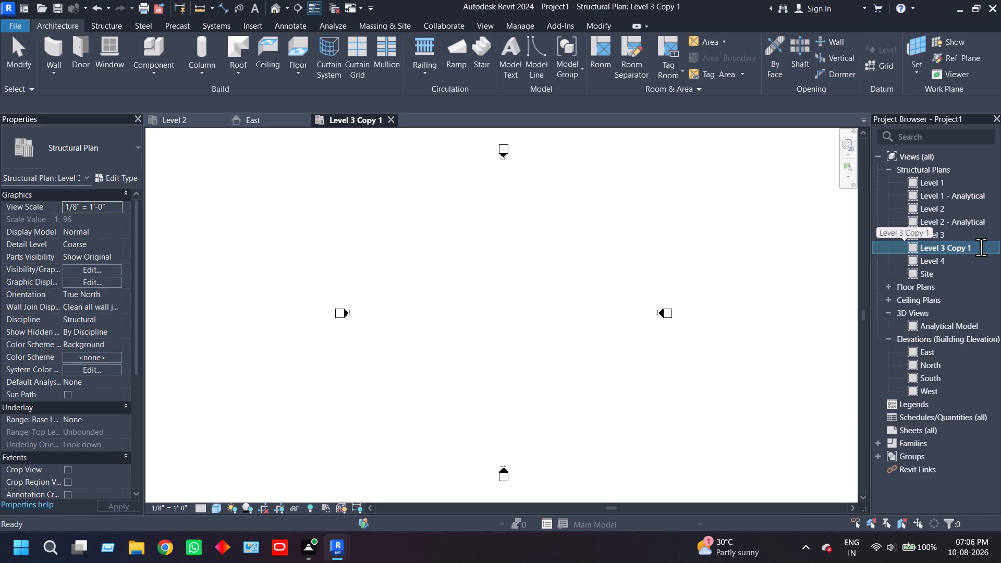
key("BackSpace")
key("BackSpace")
key("BackSpace")
key("BackSpace")
key("BackSpace")
key("BackSpace")
key("shift+a")
type("na")
key("l")
type("ytica")
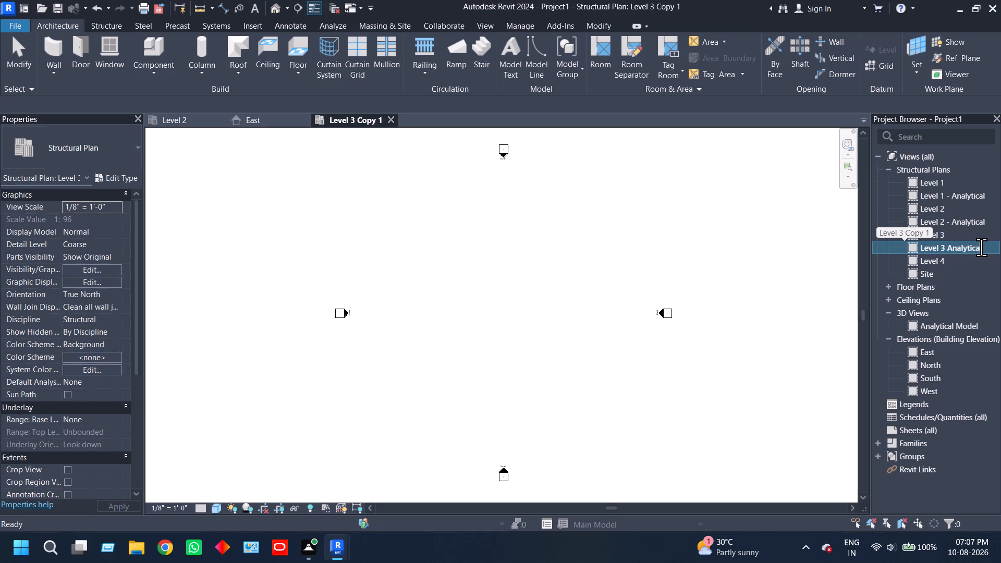
key("l")
left_click(968, 261)
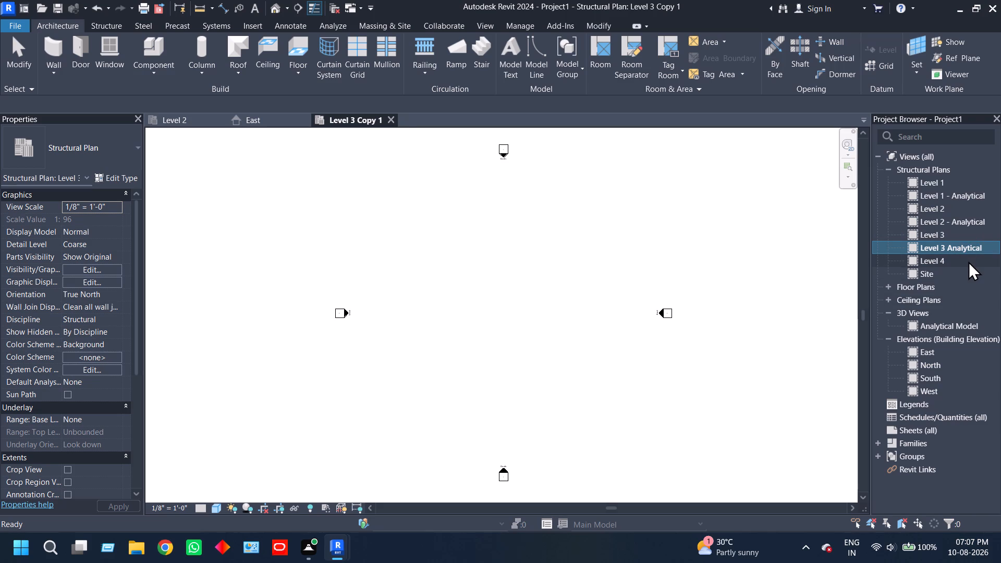
Duplicate the Level 4 structural plan view without detailing.
left_click(968, 261)
right_click(968, 261)
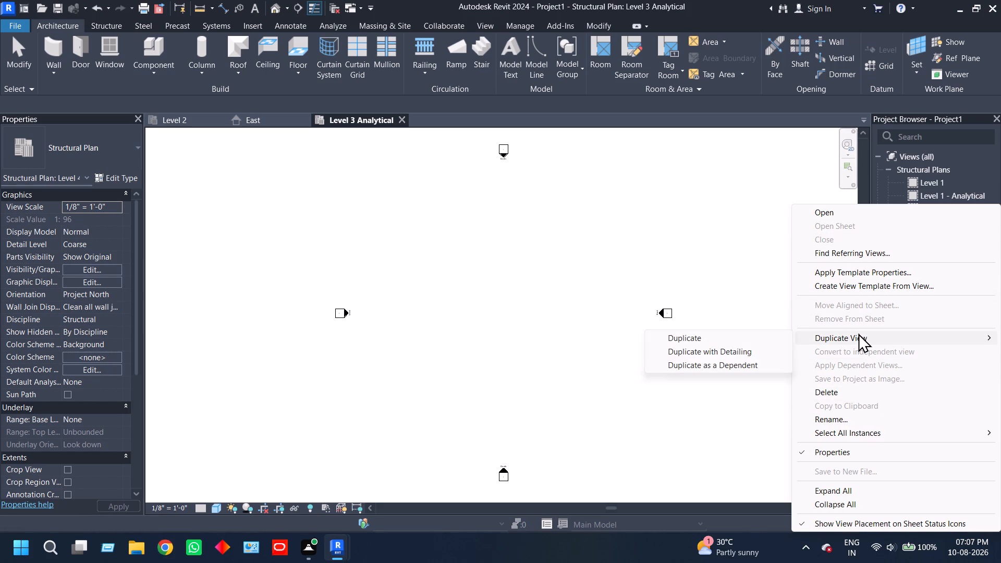
left_click(756, 338)
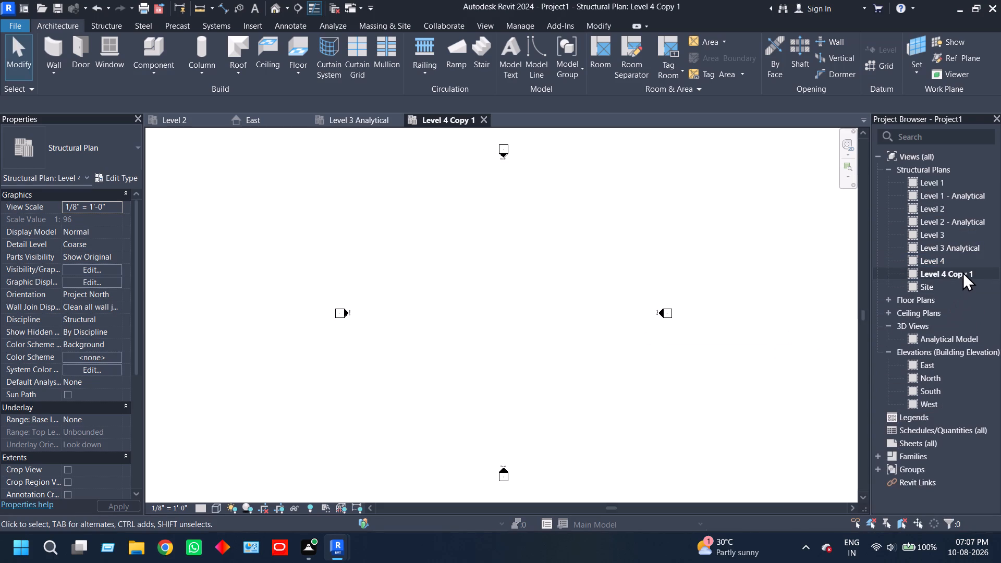
Apply the Structural Analytical Isolated view template to the Level 4 plan copy.
left_click(962, 272)
right_click(962, 272)
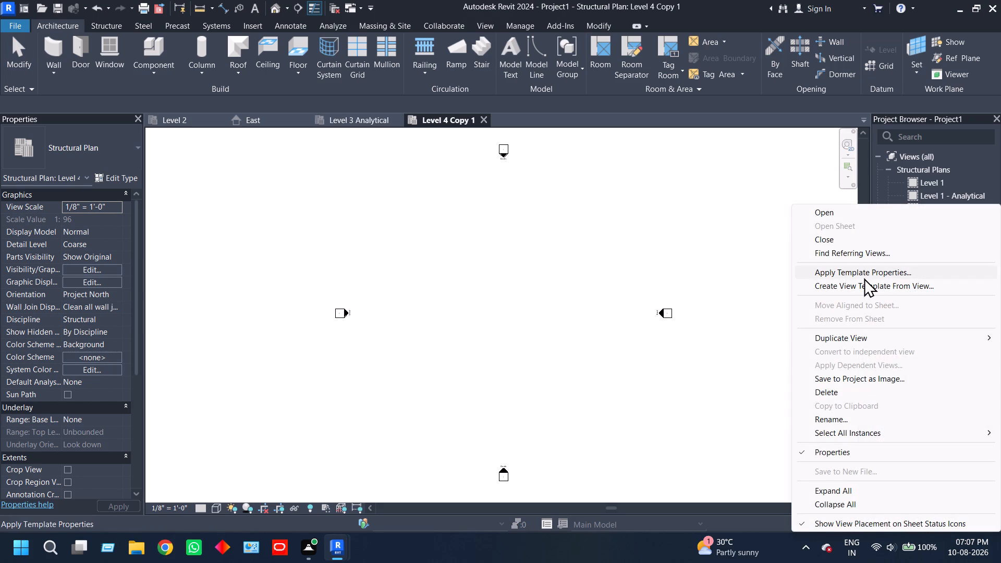
left_click(864, 278)
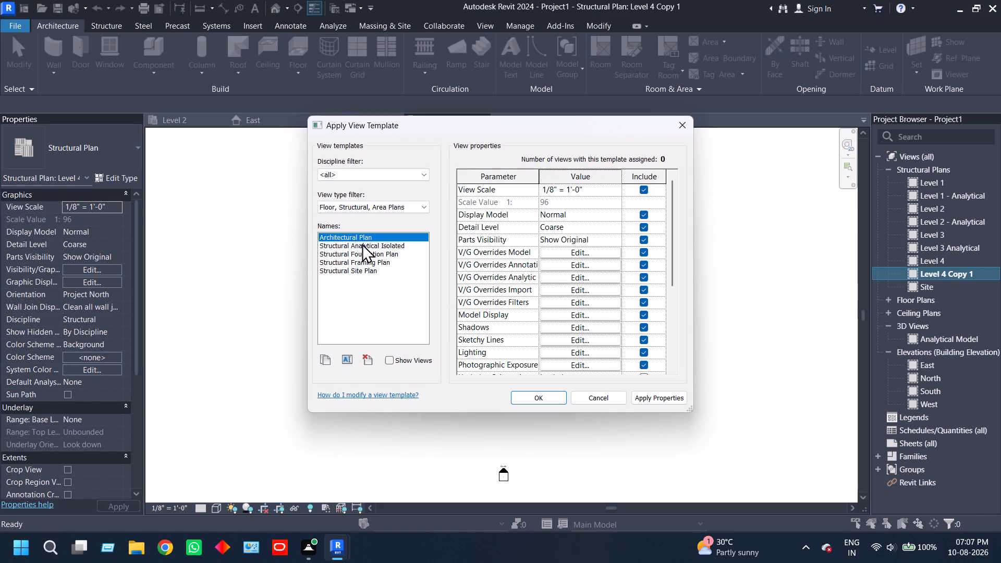
left_click(373, 245)
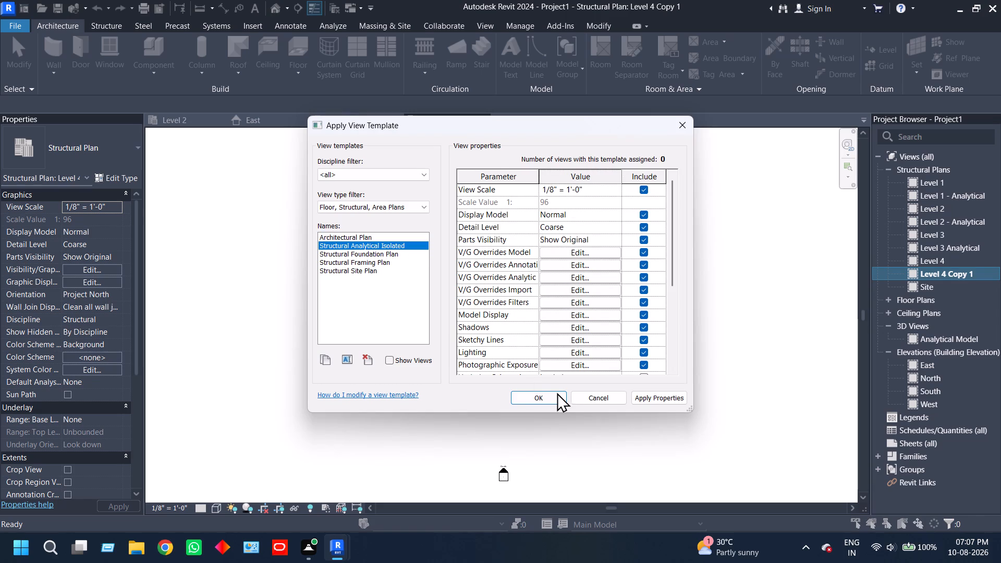
left_click(559, 401)
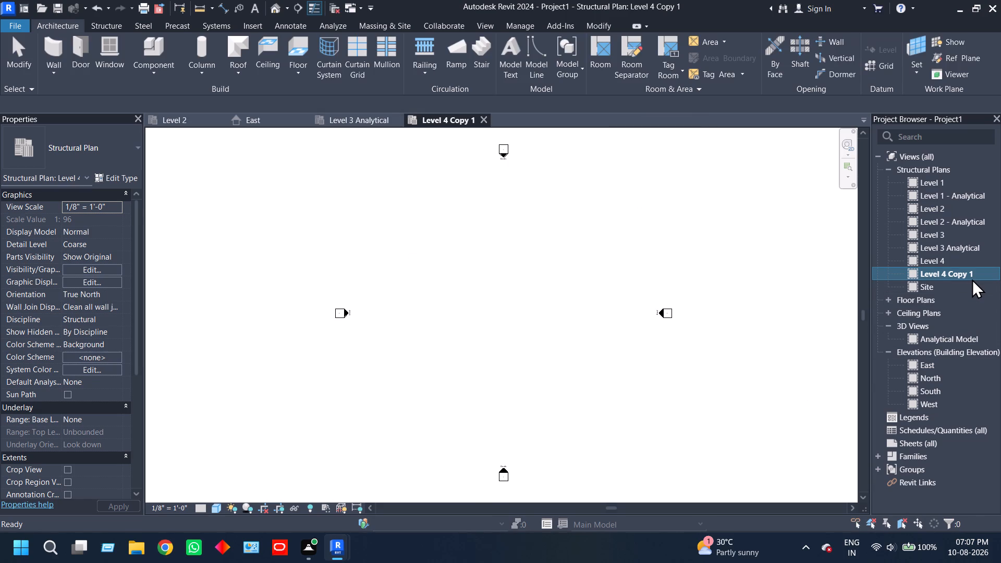
Rename the Level 4 plan copy as Level 4 Analytical.
left_click(972, 276)
right_click(972, 276)
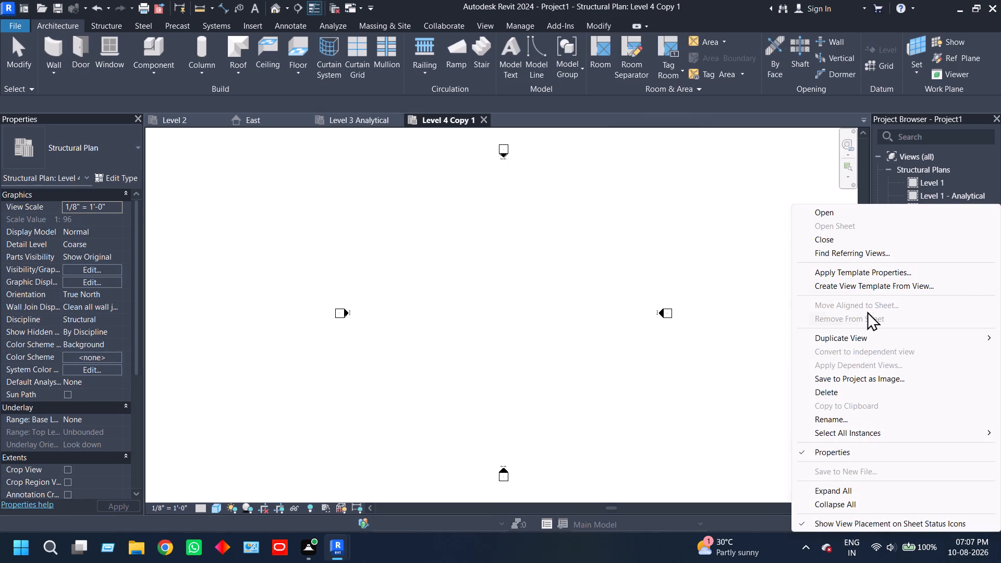
left_click(851, 421)
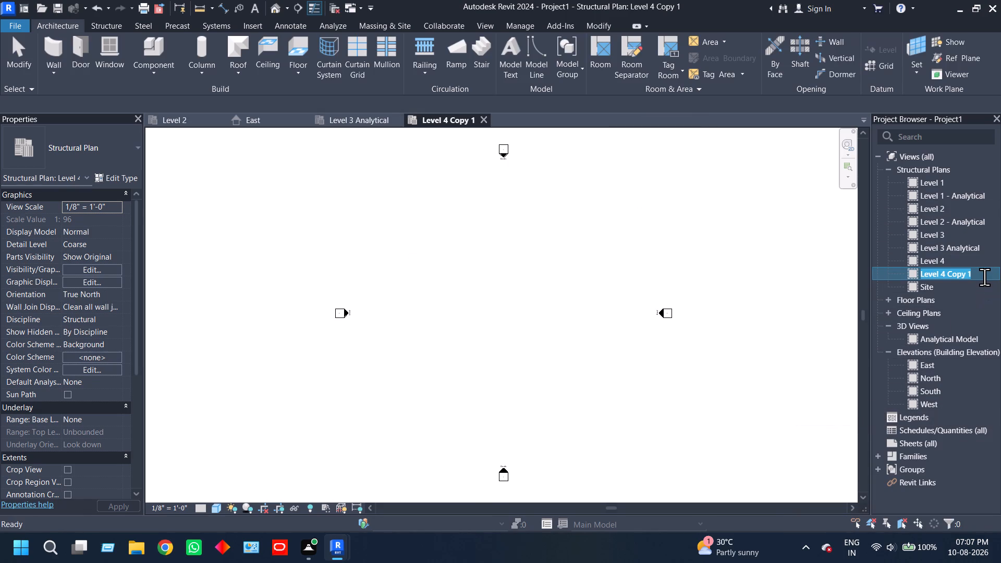
left_click(984, 277)
left_click(984, 277)
key("BackSpace")
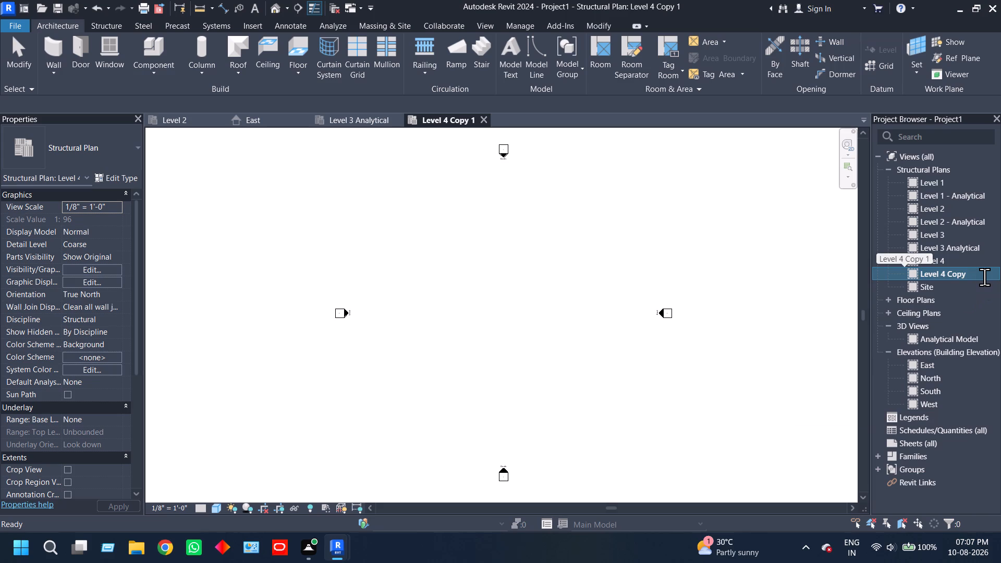
key("BackSpace")
key("BackSpace")
key("BackSpace")
key("BackSpace")
key("BackSpace")
key("shift+a")
type("na")
type("ly")
type("tical")
key("Return")
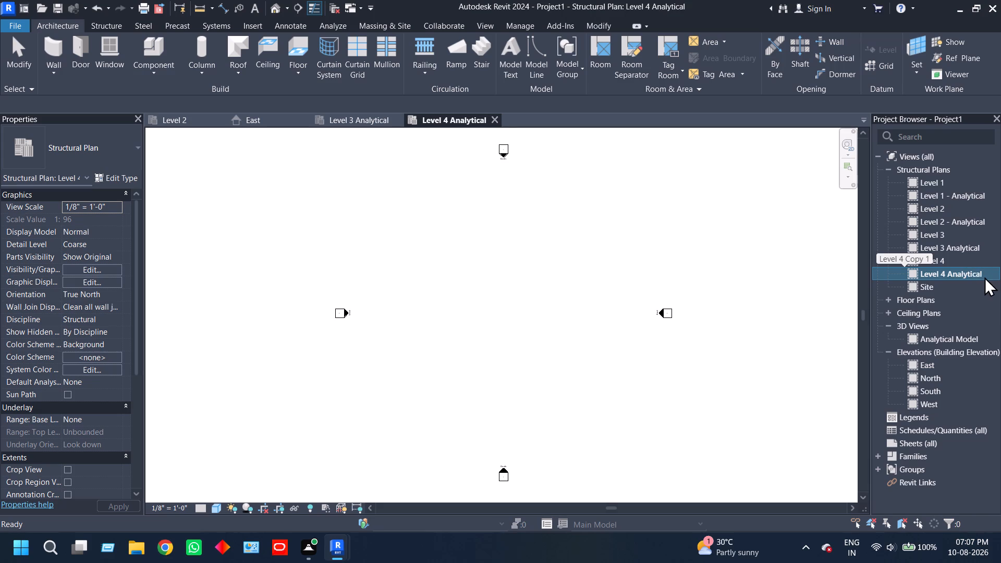
left_click(489, 335)
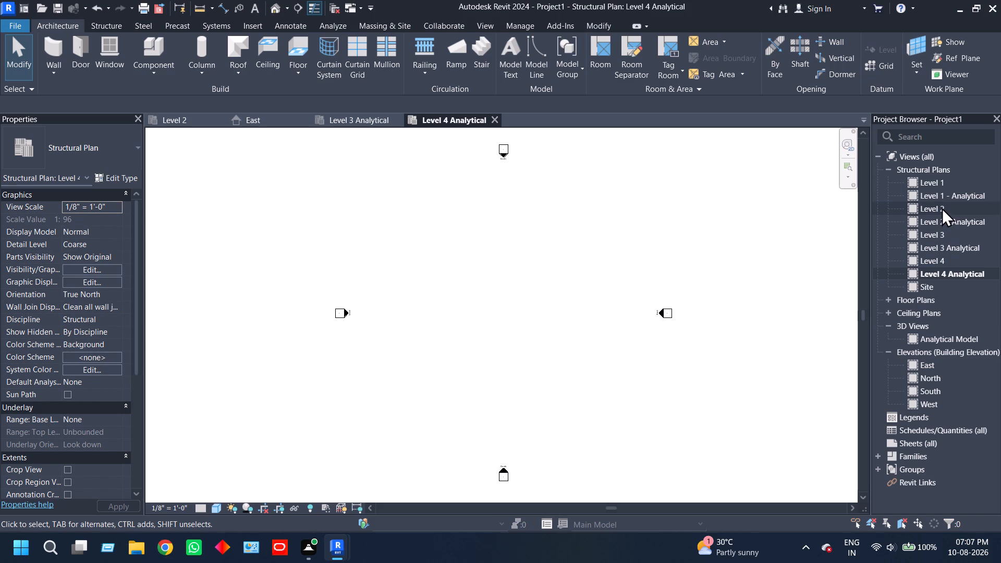
Open the Level 2 structural plan view.
double_click(942, 207)
scroll(528, 303, "down", 2)
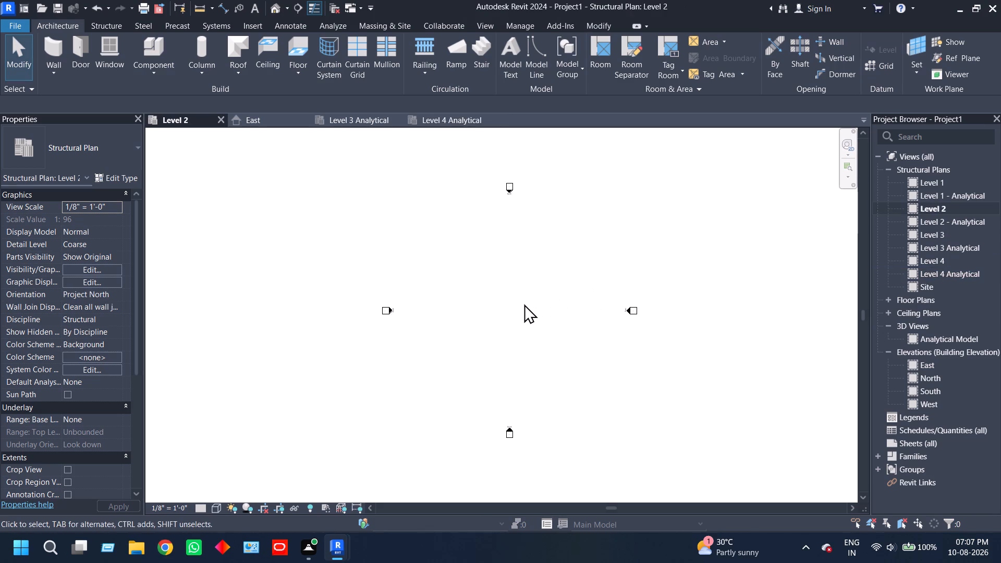
middle_click_drag(524, 304, 508, 276)
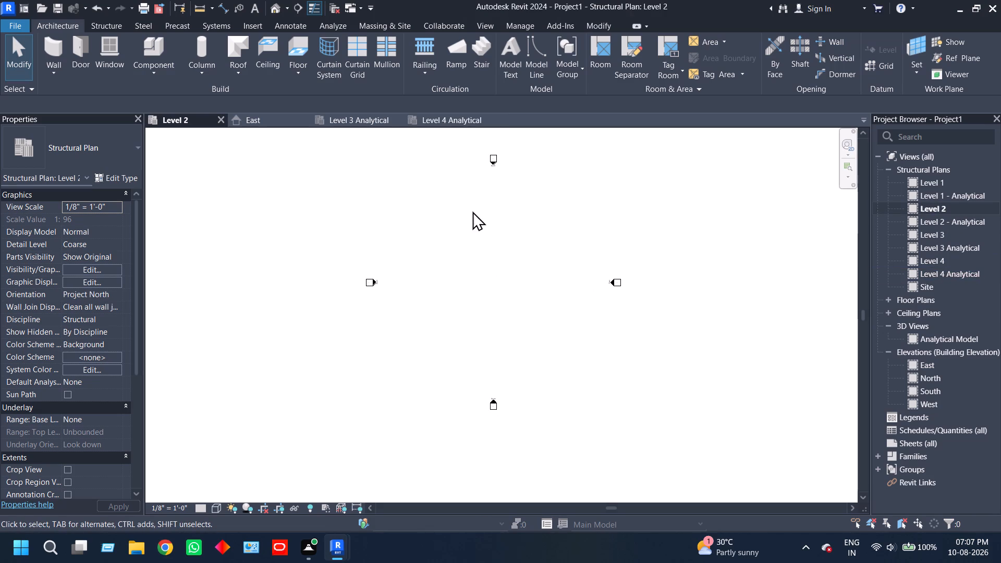
Close the open Level 3 Analytical and Level 4 Analytical views.
left_click(398, 118)
left_click(396, 119)
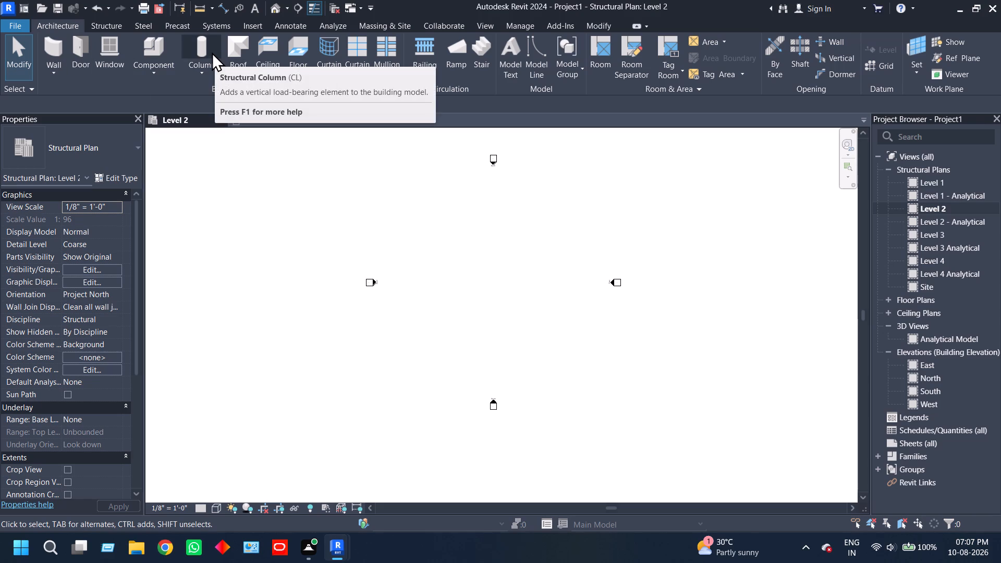
Check the project's unit formats for the Common discipline.
left_click(117, 23)
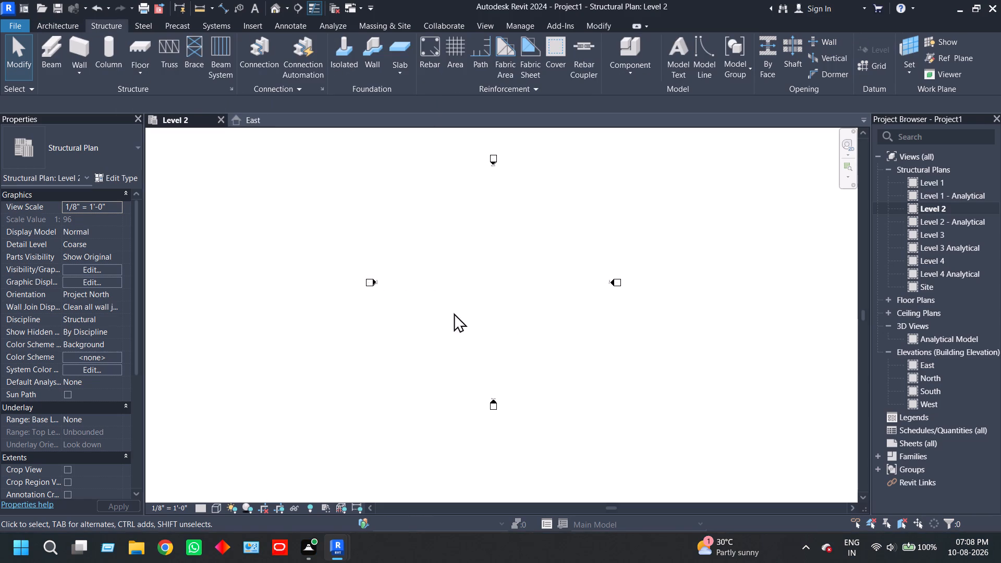
type("un")
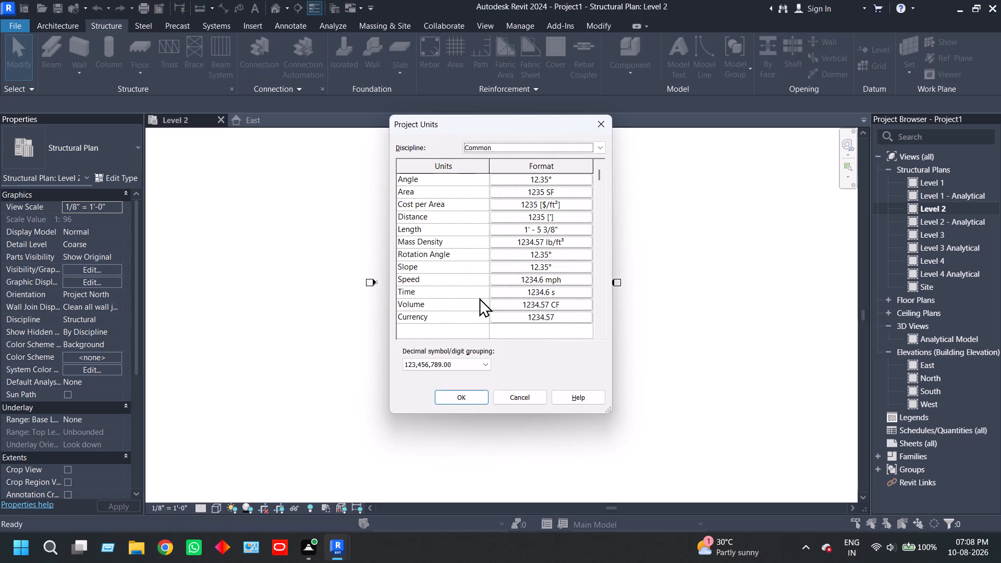
left_click(477, 395)
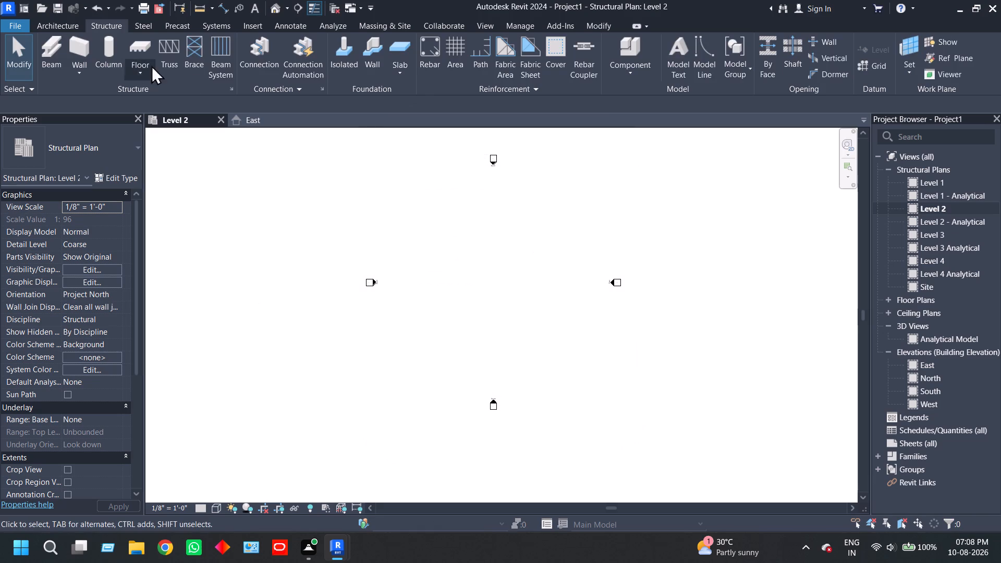
Place a horizontal row of four vertical Concrete-Rectangular-Column 12 x 18 structural columns in the Level 2 plan.
left_click(107, 47)
left_click(125, 154)
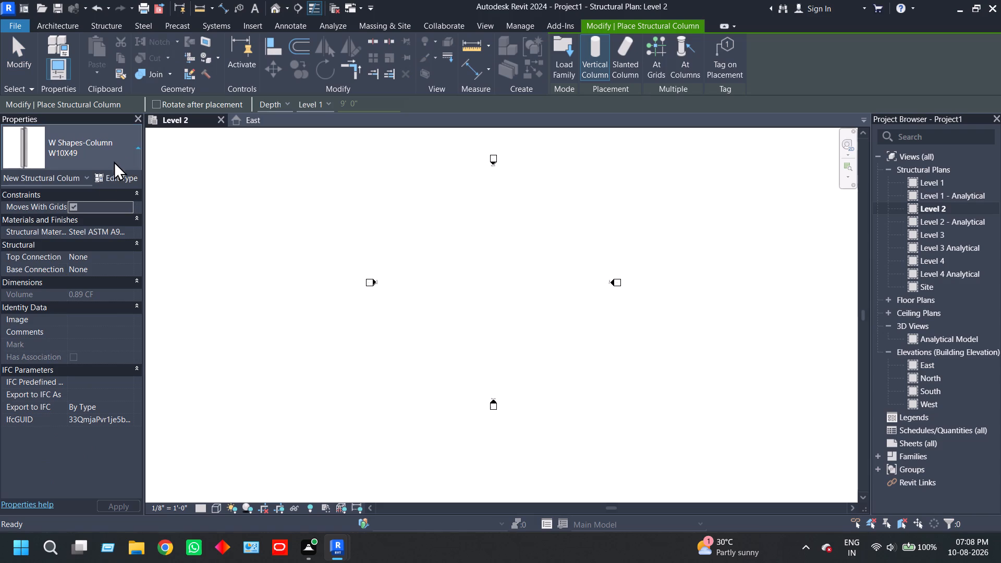
left_click(90, 217)
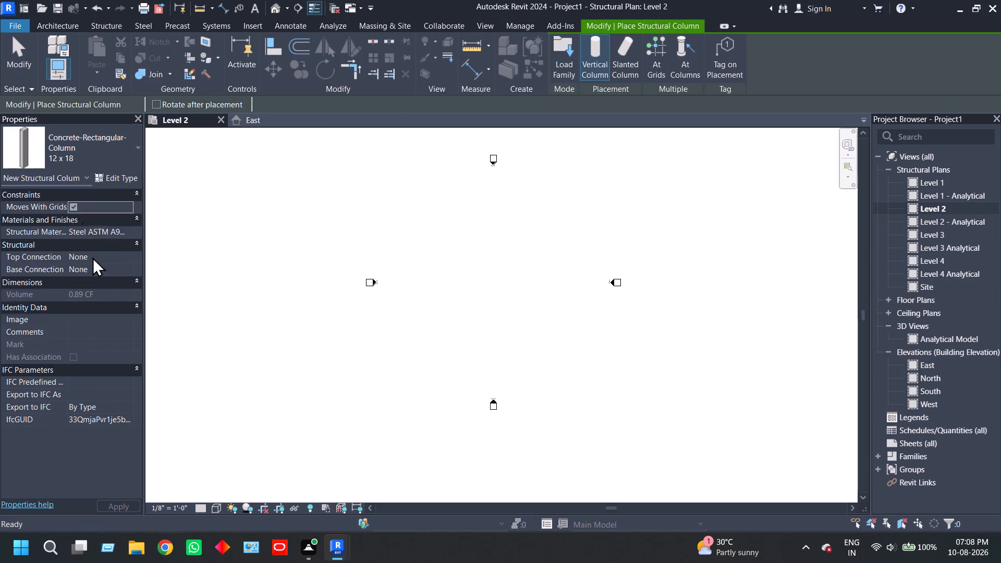
left_click(125, 173)
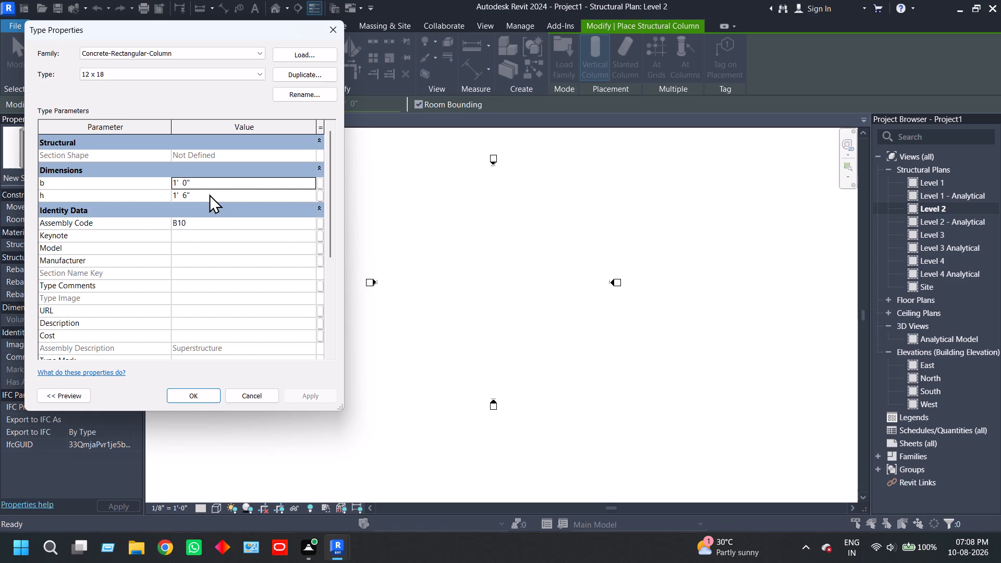
left_click(204, 394)
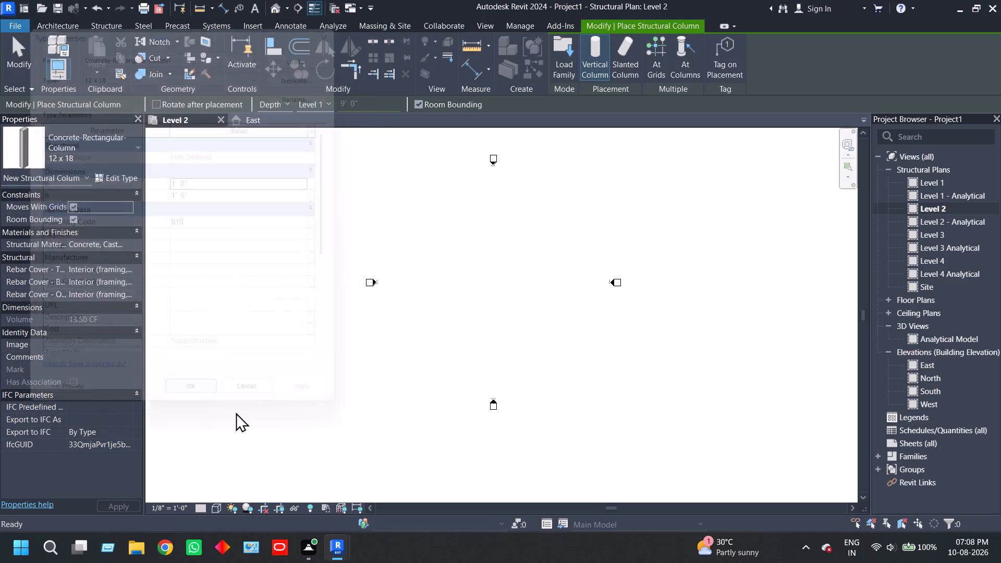
scroll(437, 262, "up", 3)
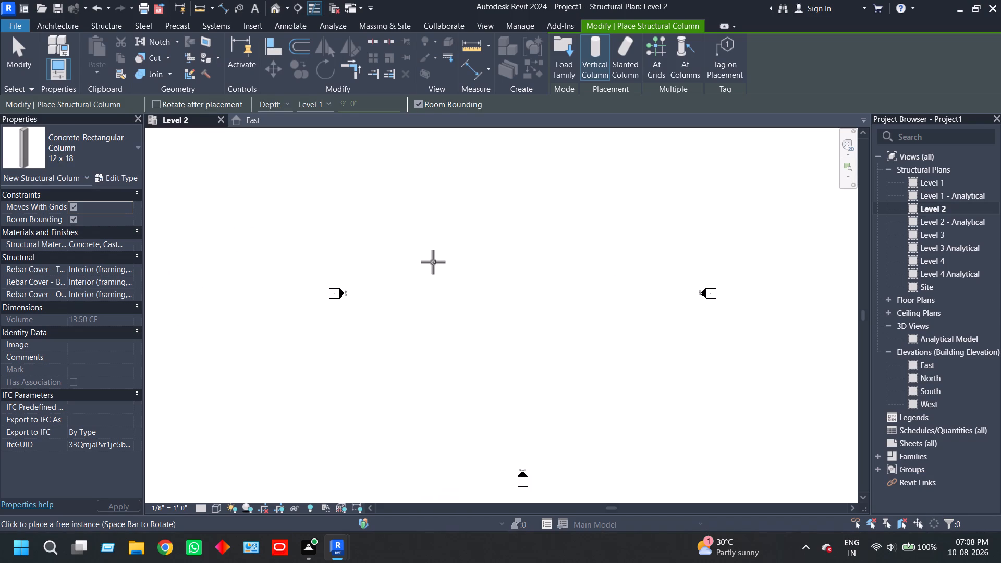
left_click(420, 230)
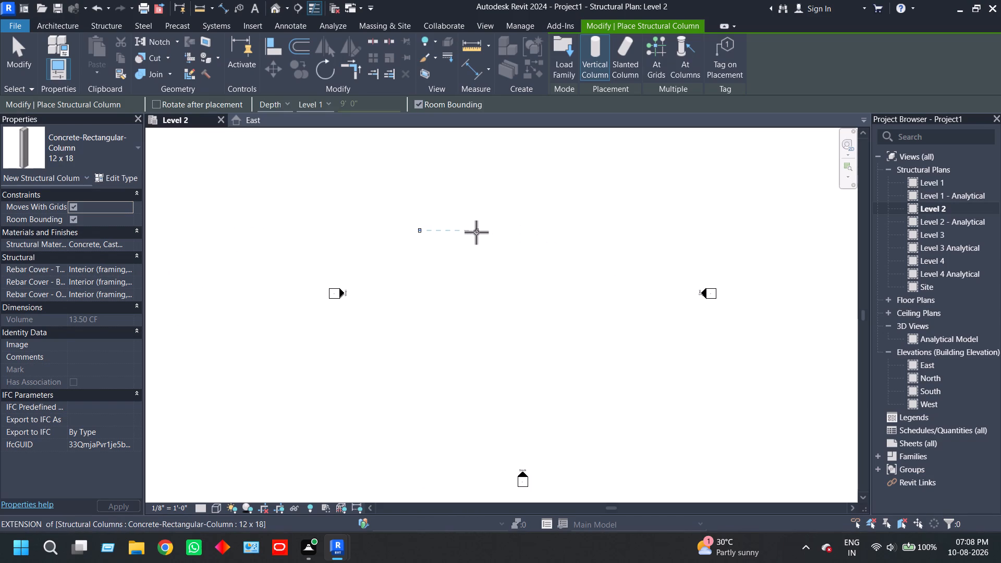
scroll(473, 234, "up", 7)
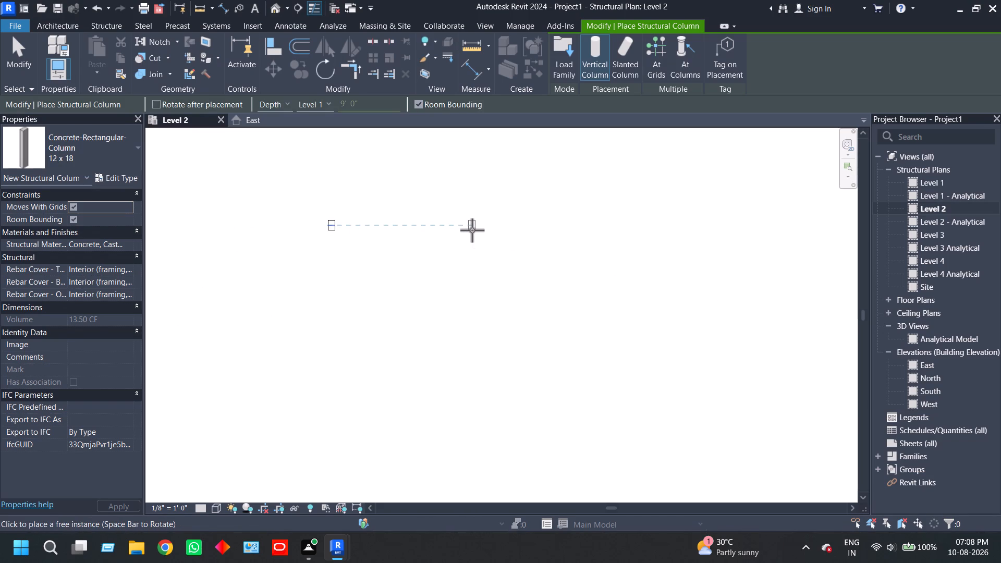
left_click(472, 230)
left_click(591, 229)
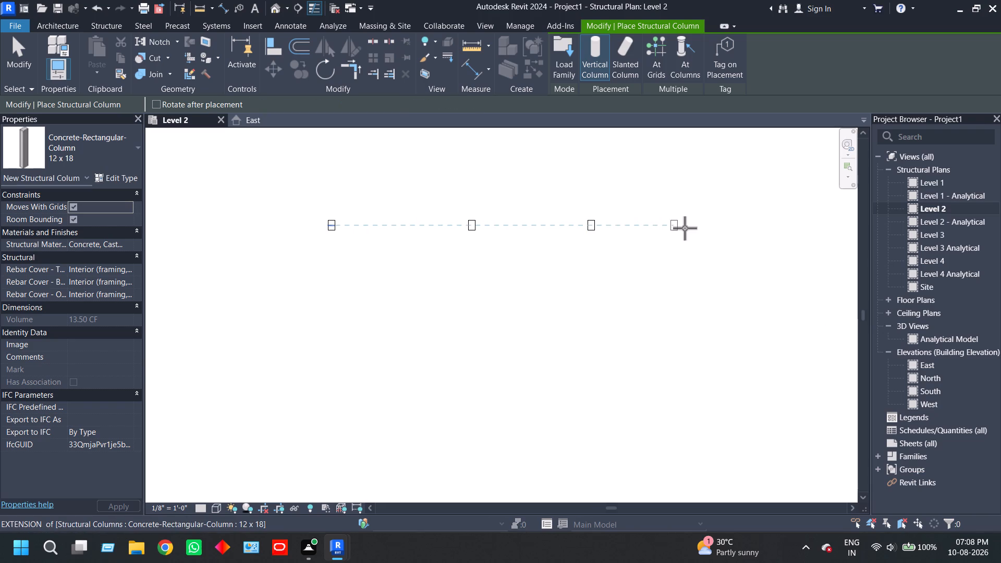
left_click(715, 228)
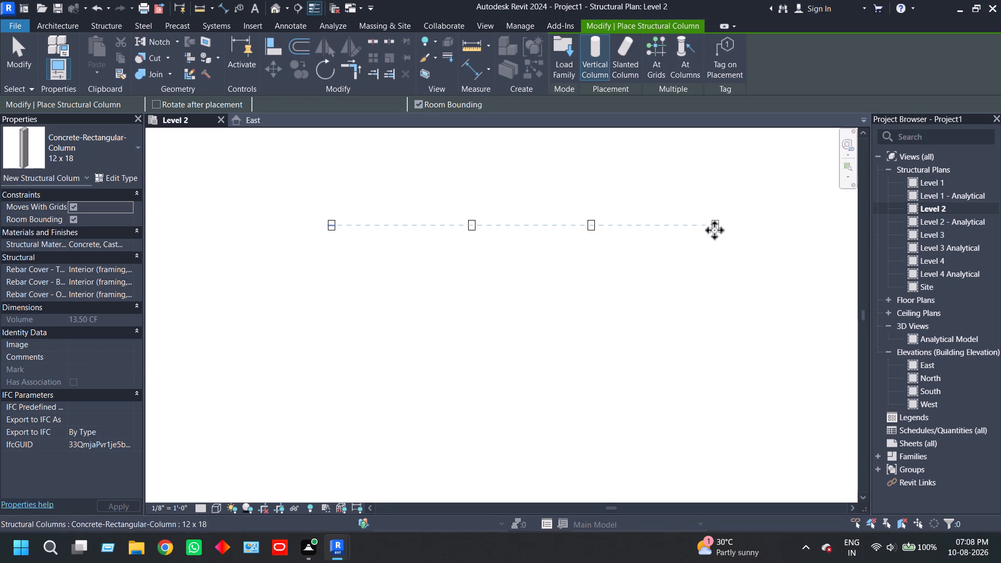
Place a second row of four 12 x 18 concrete columns below the first row, following its column lines.
left_click(717, 341)
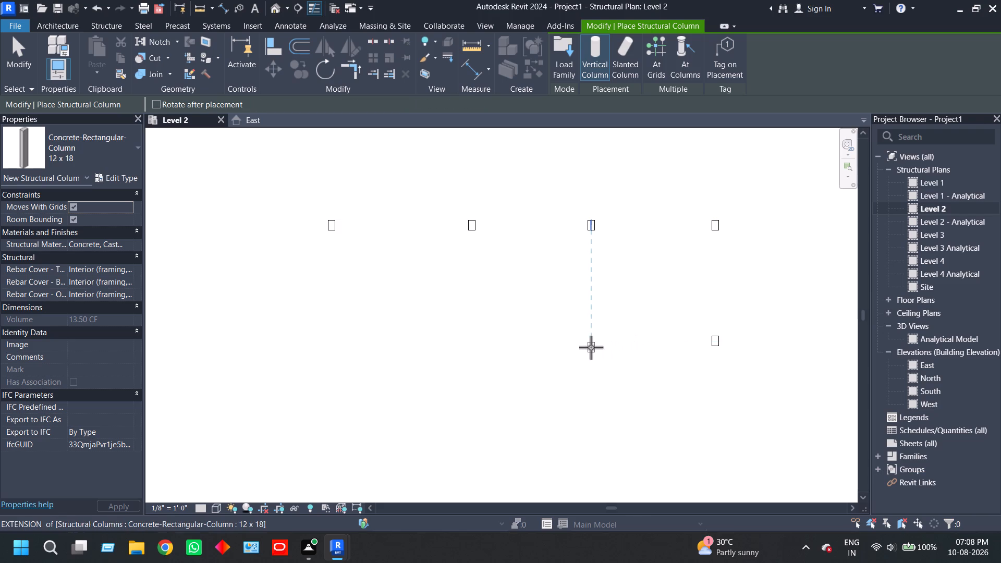
left_click(590, 347)
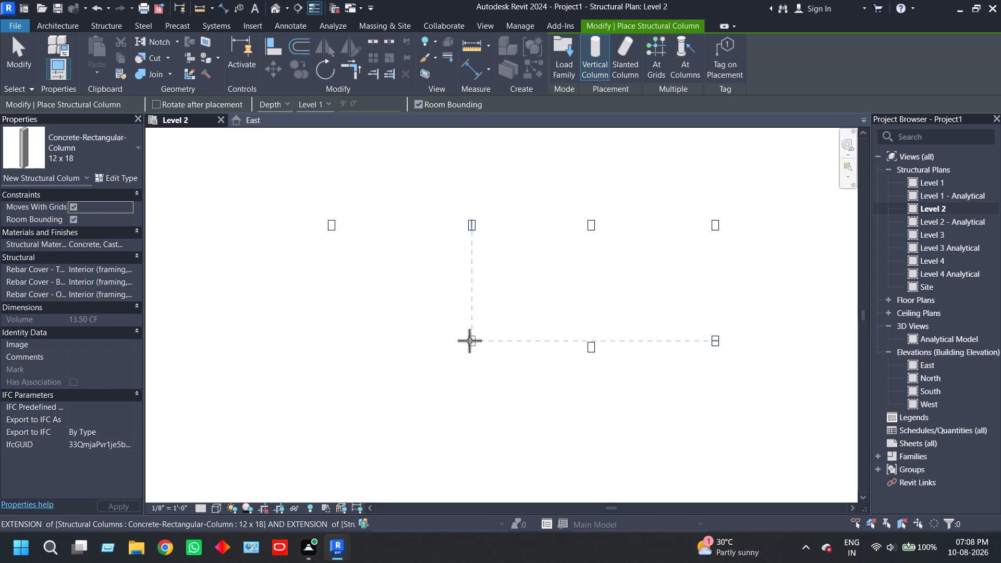
left_click(469, 340)
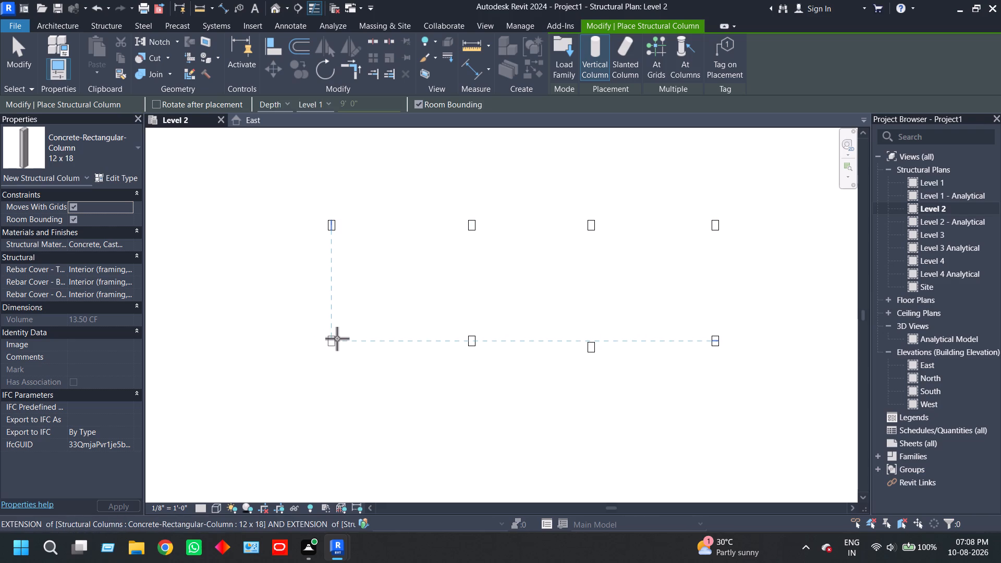
left_click(337, 338)
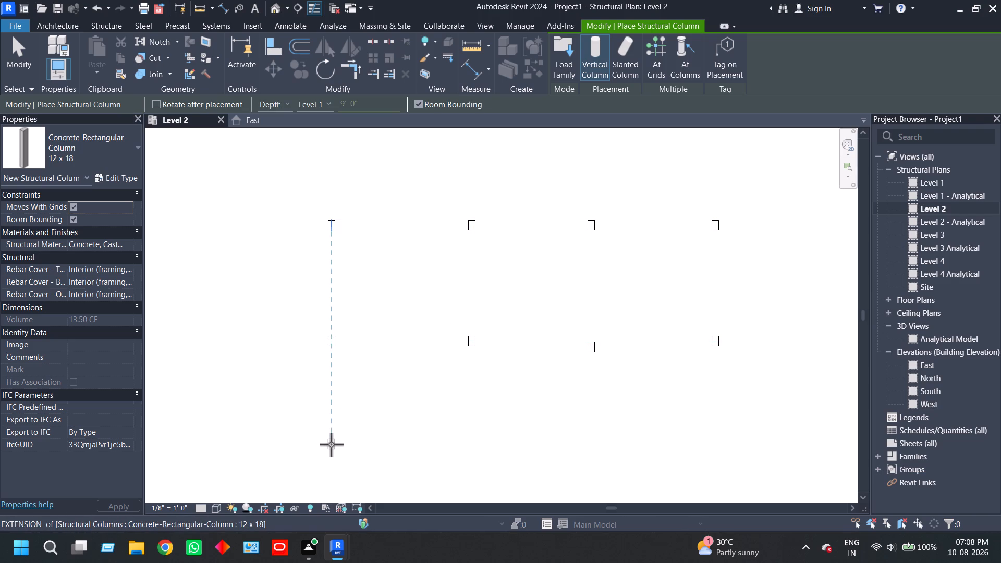
Place a third row of four 12 x 18 concrete columns below the second row, completing the column grid.
left_click(330, 439)
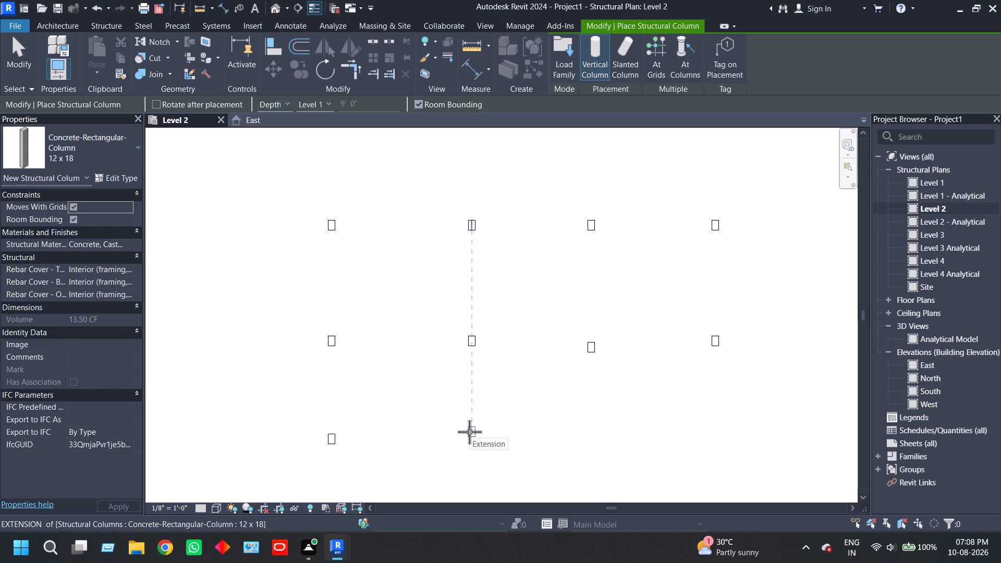
left_click(472, 435)
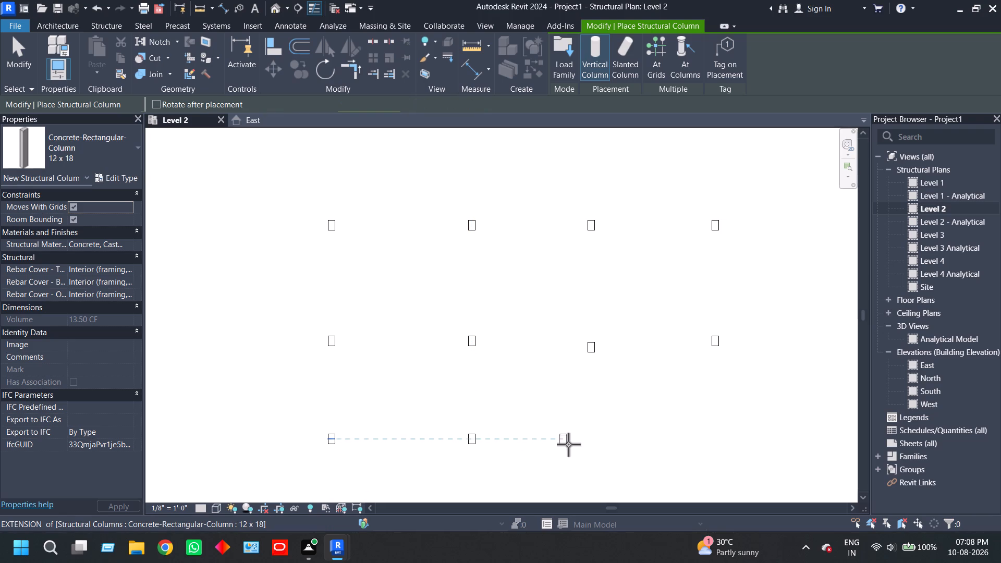
left_click(594, 435)
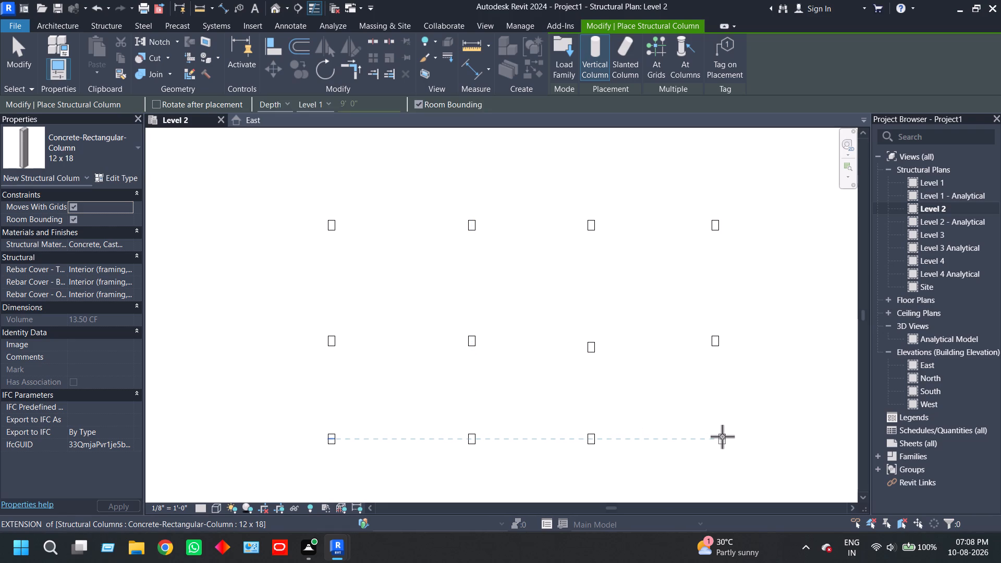
left_click(718, 438)
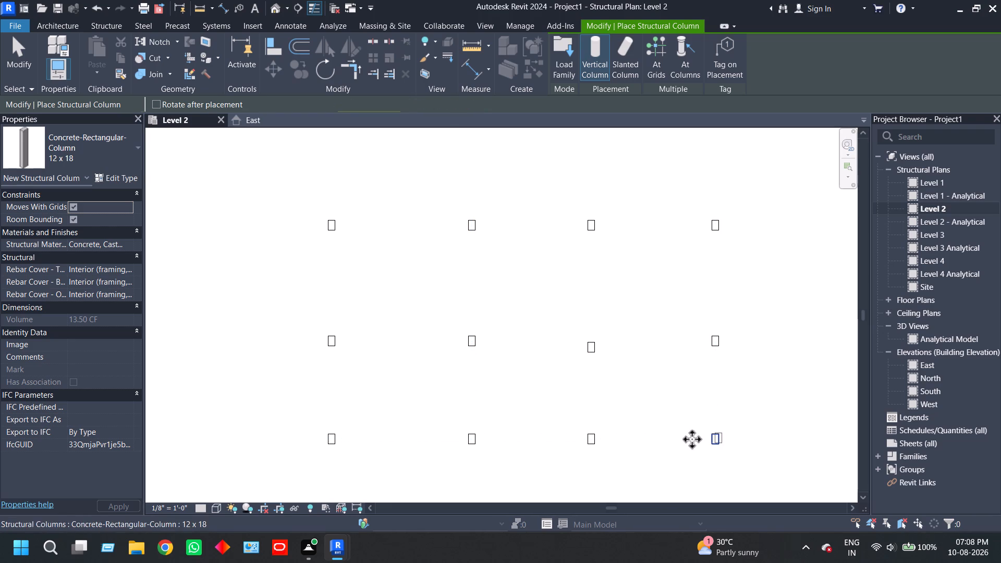
key("Escape")
key("Escape")
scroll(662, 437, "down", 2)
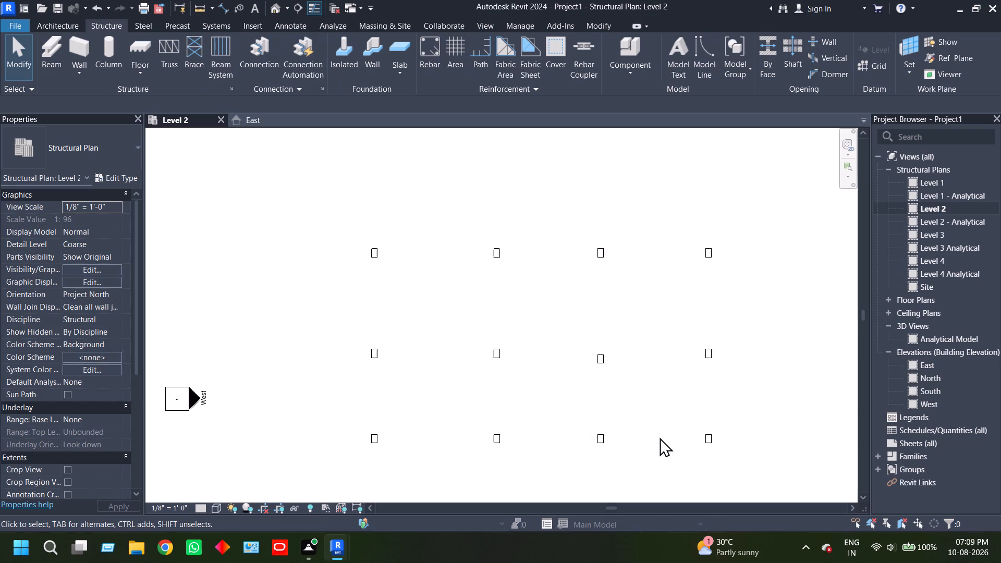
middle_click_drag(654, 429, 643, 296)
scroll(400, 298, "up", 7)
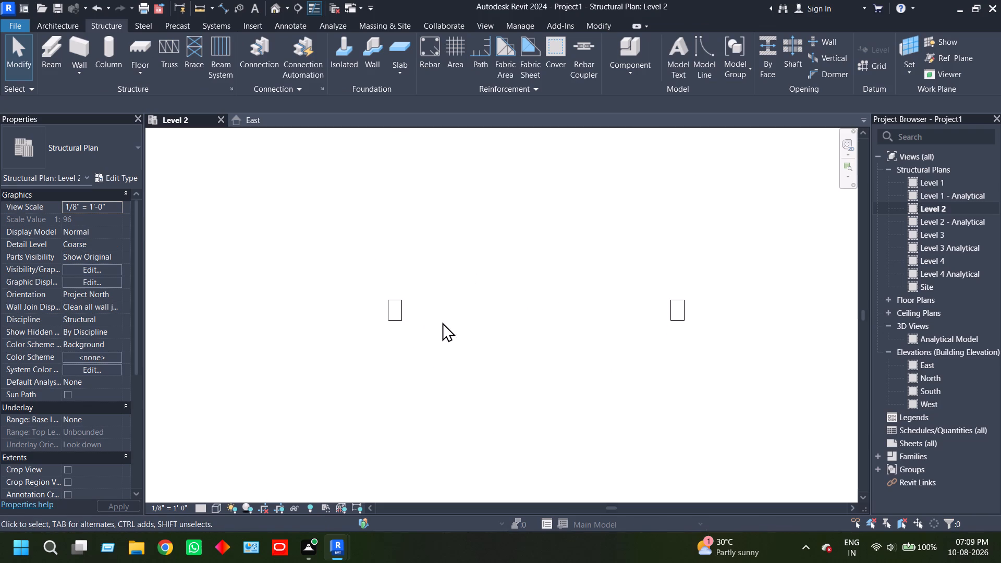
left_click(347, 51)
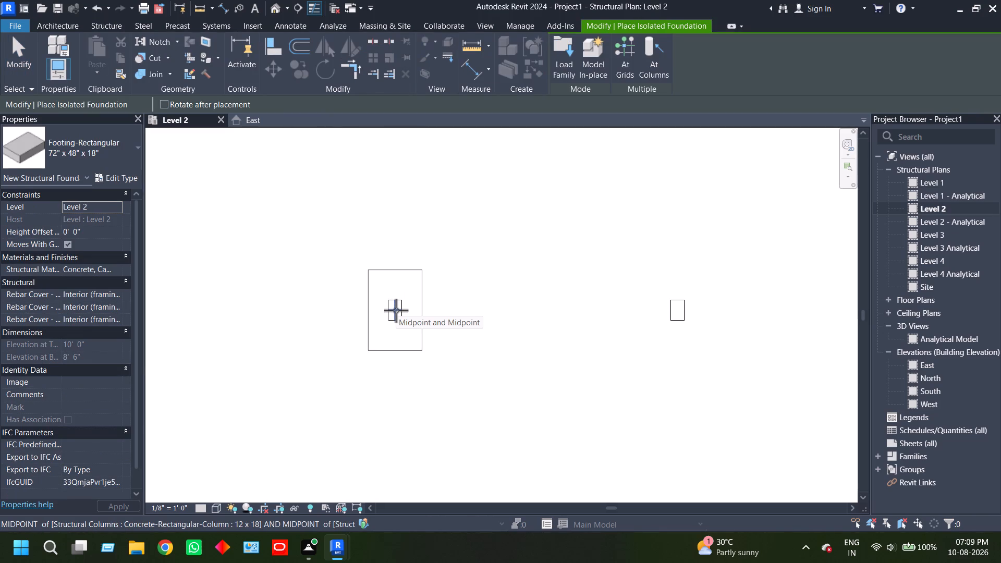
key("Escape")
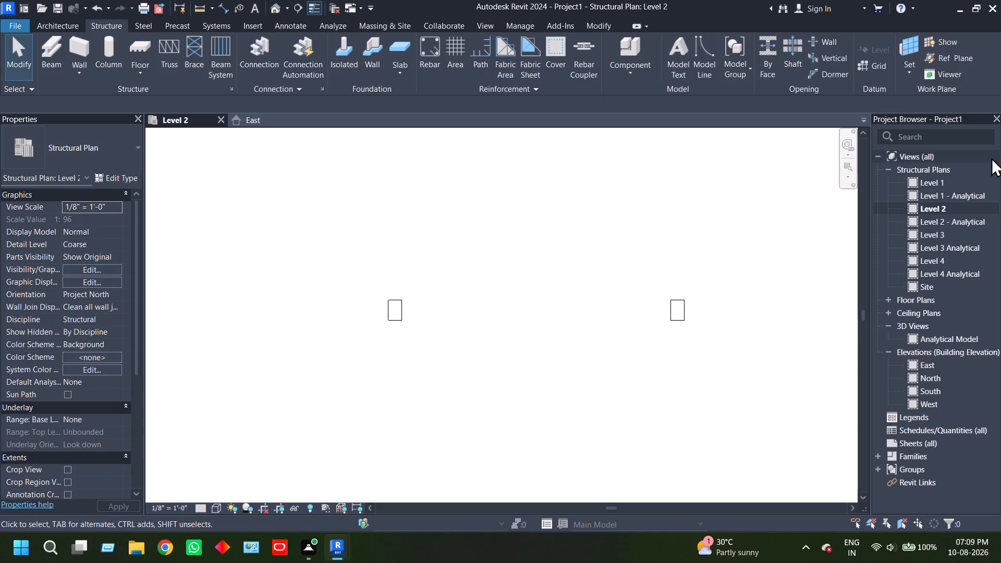
Place Footing-Rectangular 72" x 48" x 18" isolated foundations at all twelve columns in the Level 1 structural plan.
double_click(946, 181)
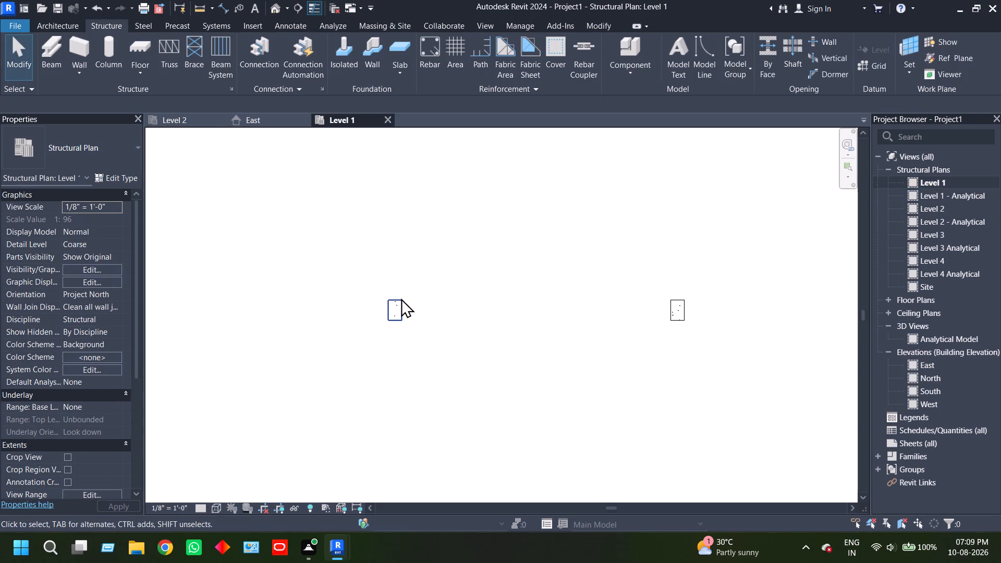
left_click(347, 51)
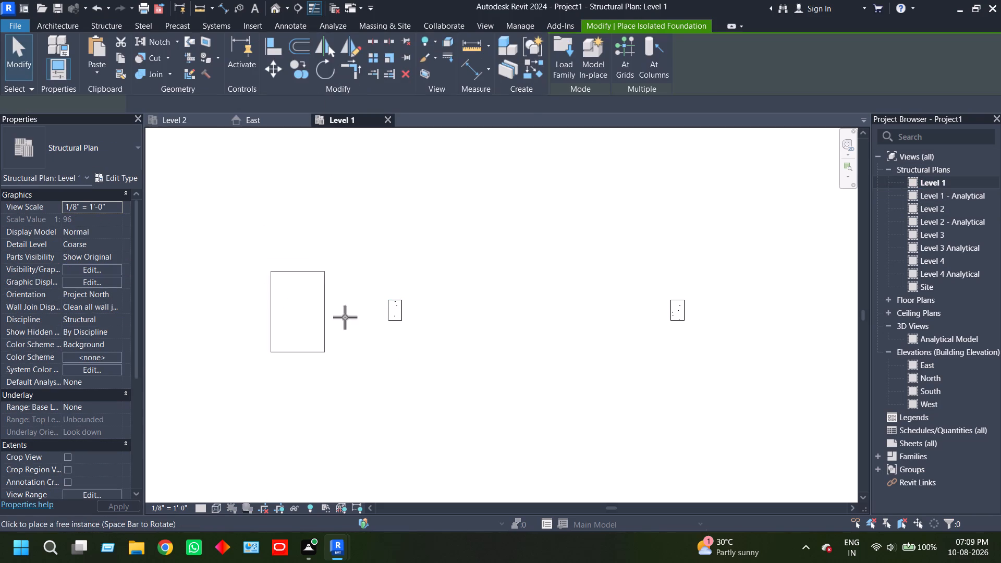
left_click(394, 310)
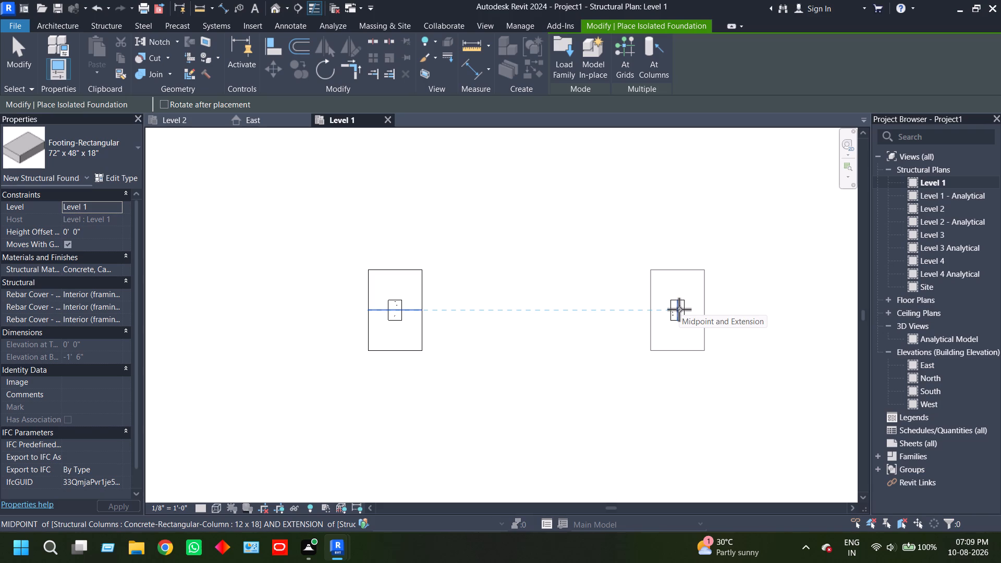
key("Escape")
key("ctrl+z")
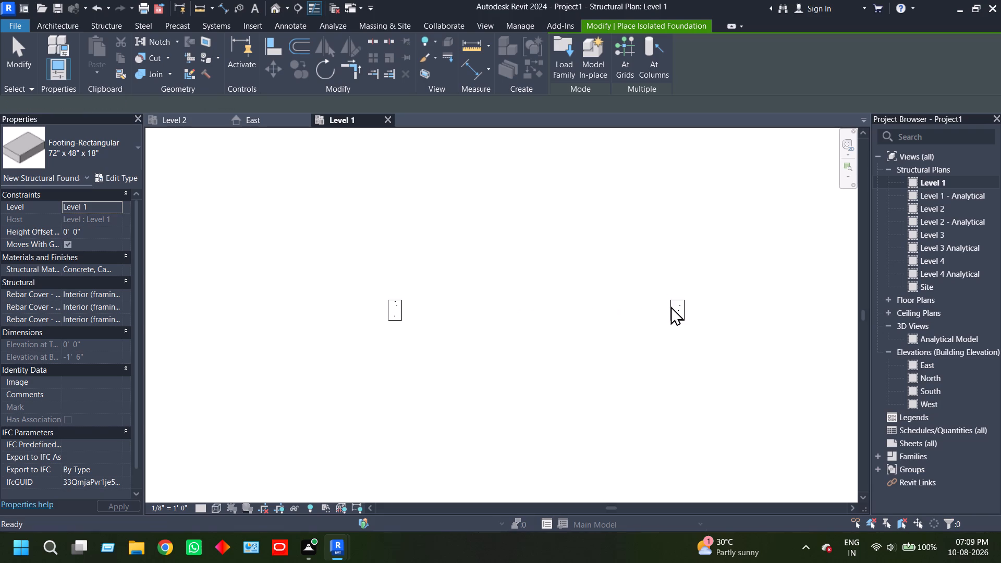
left_click(660, 49)
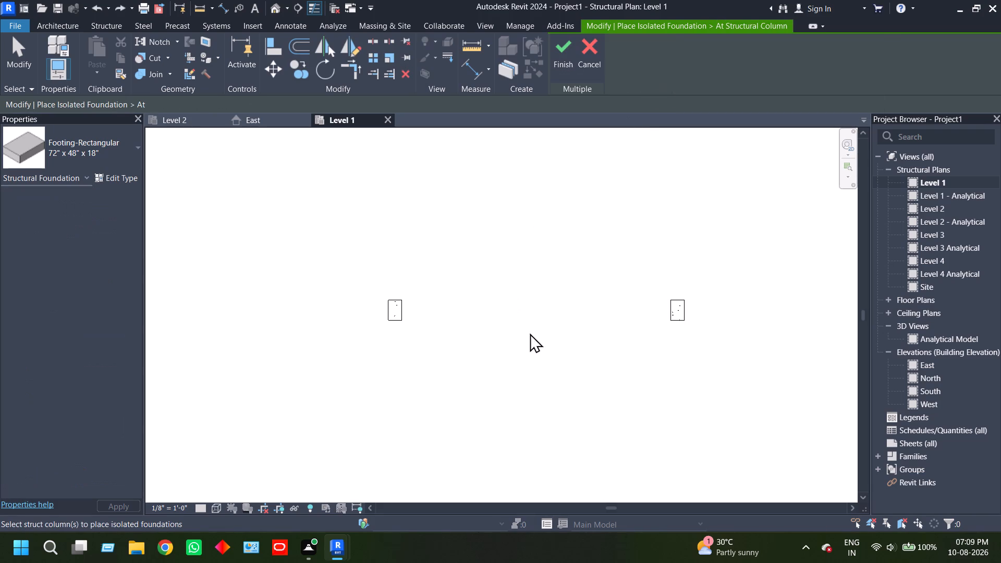
scroll(544, 342, "down", 10)
left_click_drag(761, 366, 729, 315)
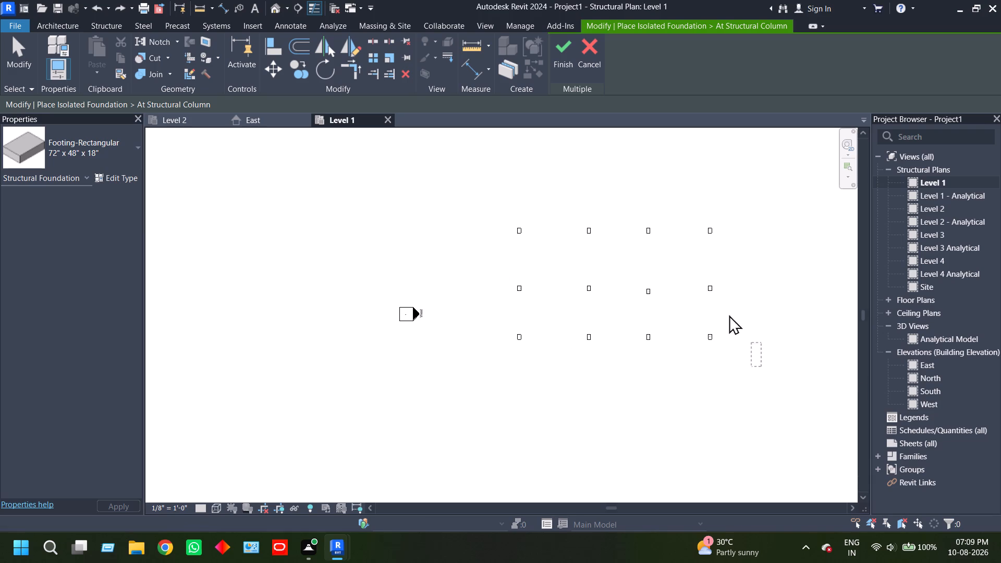
left_click_drag(729, 315, 493, 201)
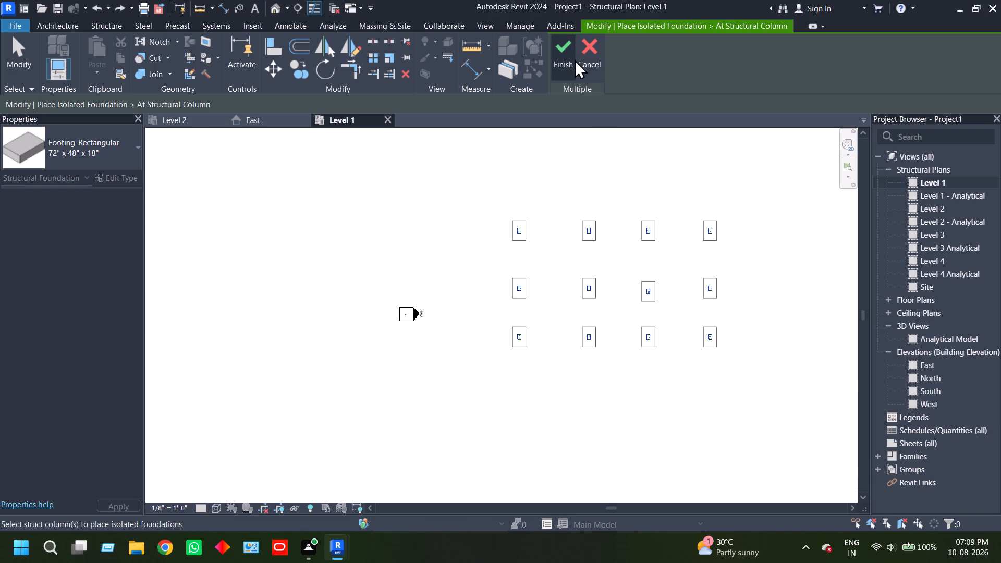
left_click(566, 54)
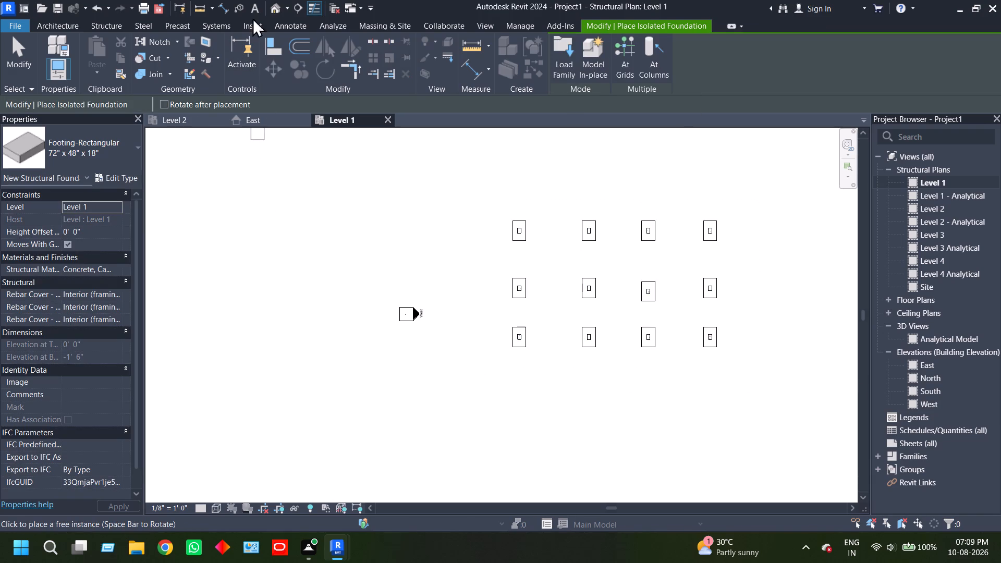
Show the columns and footings in the default 3D view with Fine detail level and a visual style with material textures.
left_click(274, 11)
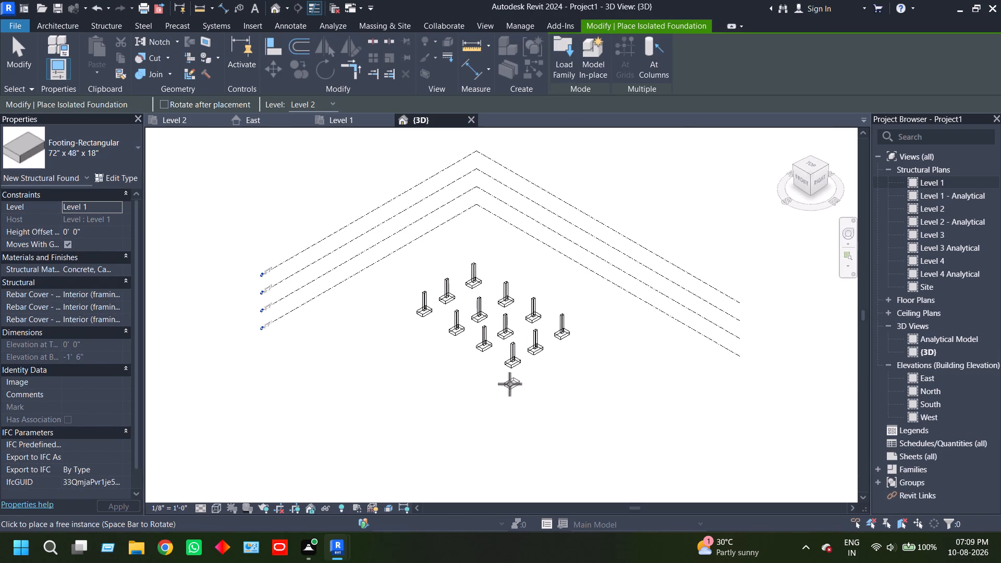
key("Escape")
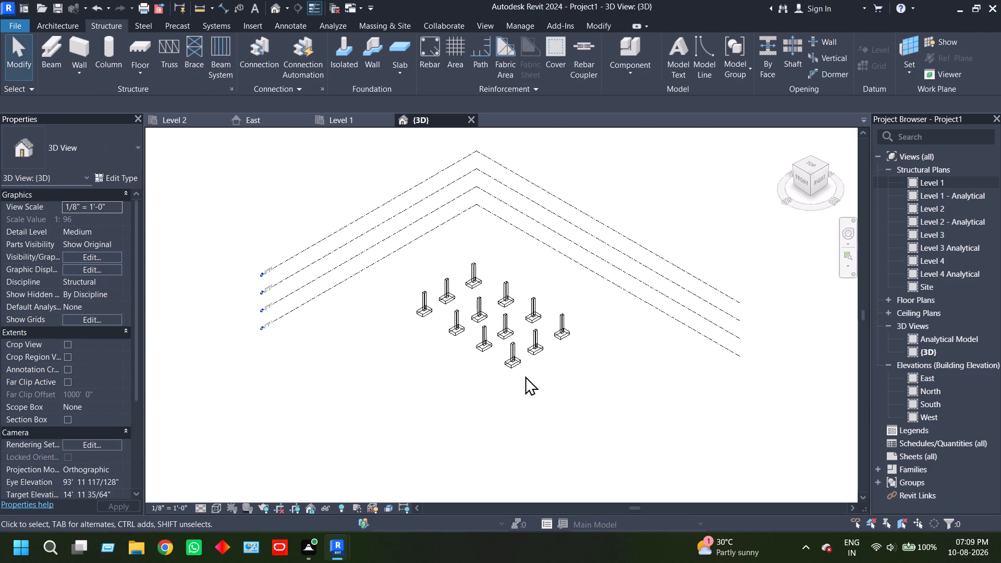
scroll(525, 376, "up", 8)
scroll(526, 378, "down", 4)
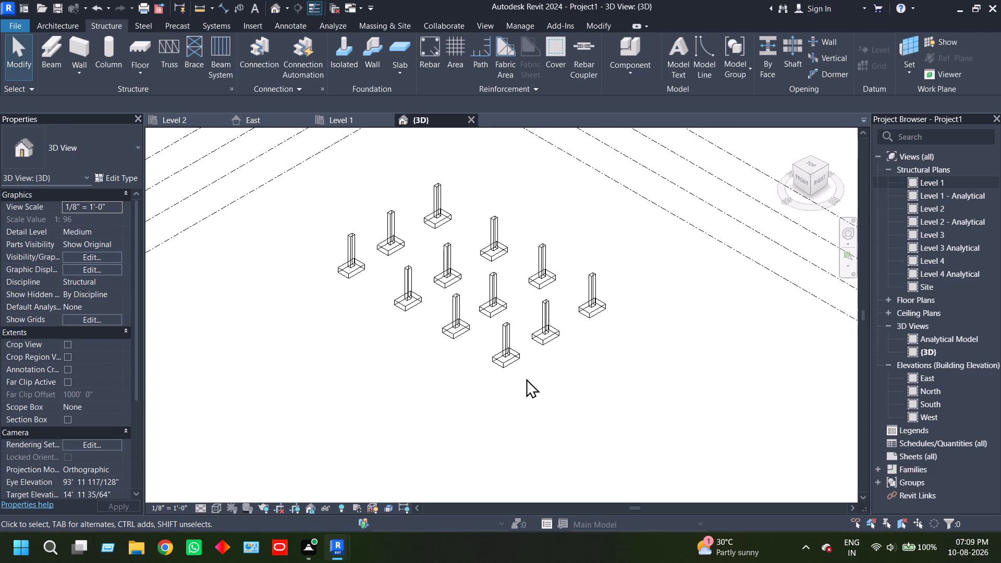
left_click(198, 507)
left_click(203, 494)
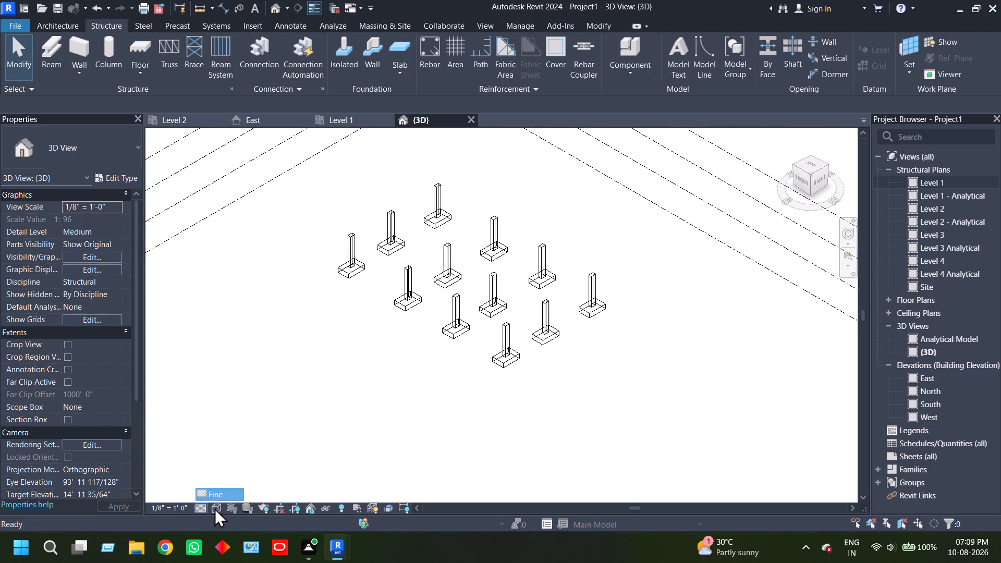
left_click(216, 511)
left_click(224, 496)
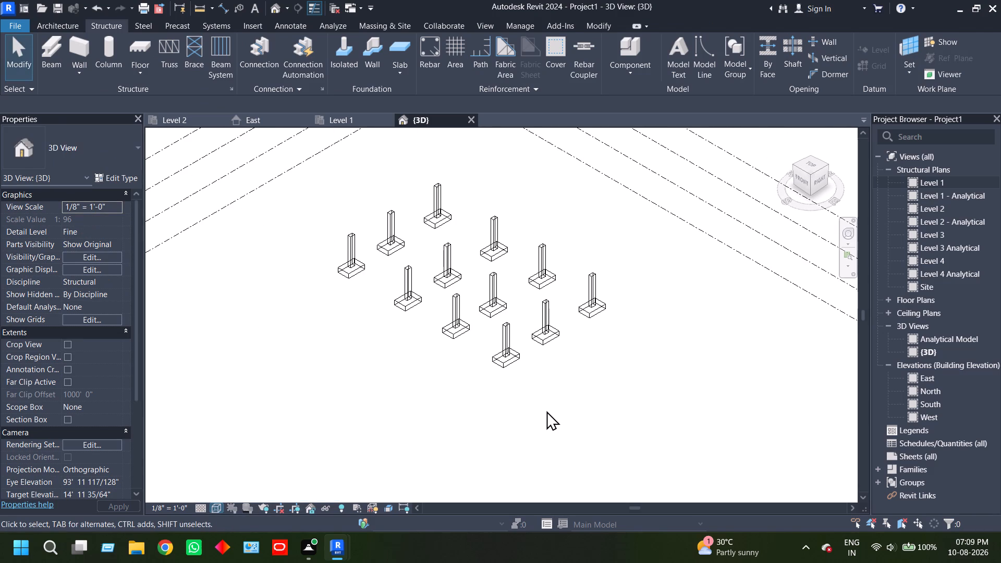
scroll(515, 329, "up", 4)
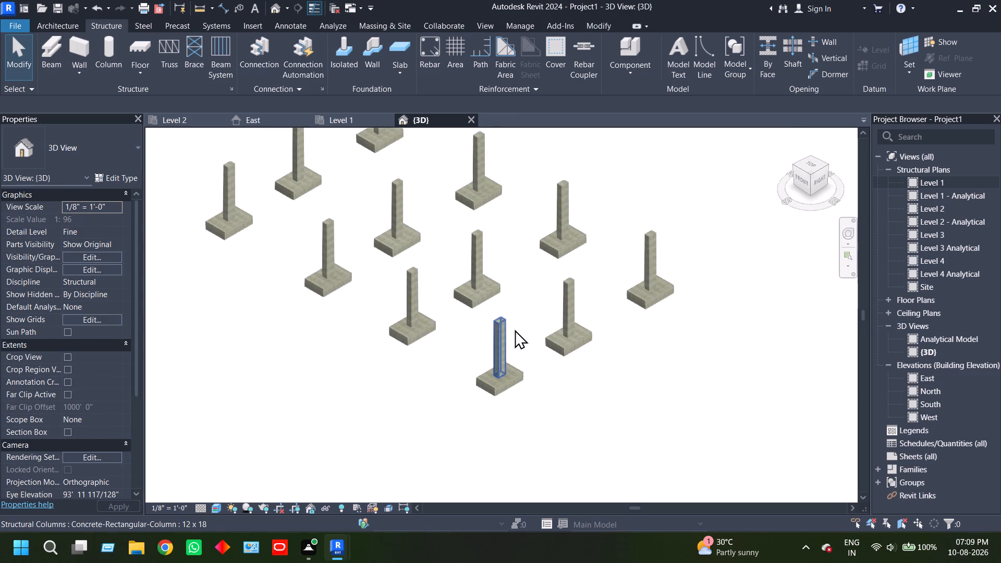
scroll(525, 365, "down", 2)
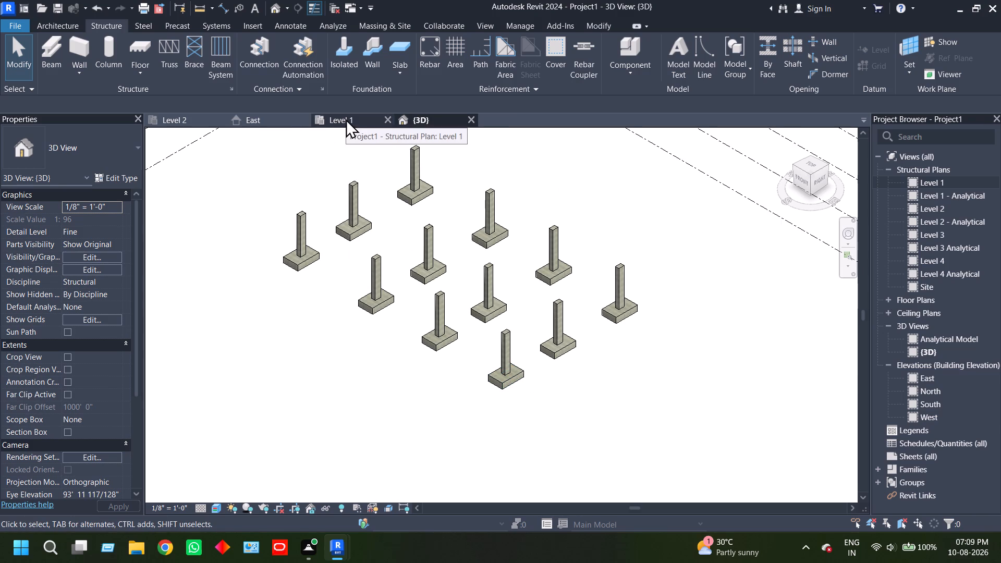
In the Level 2 plan, draw a Concrete-Rectangular Beam 12 x 24 along the top column row, from its west to its east column.
double_click(194, 123)
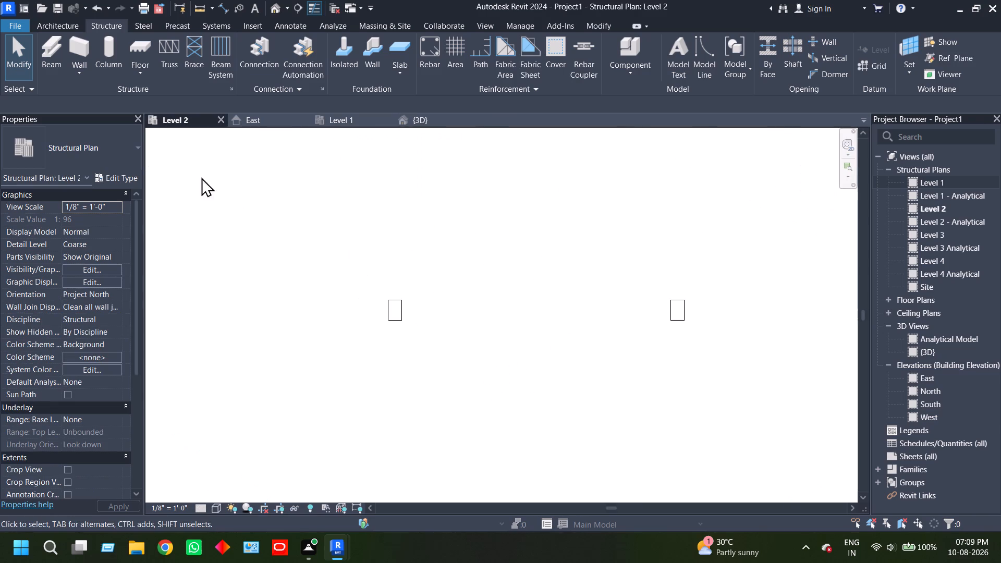
scroll(504, 363, "down", 8)
middle_click_drag(508, 366, 424, 395)
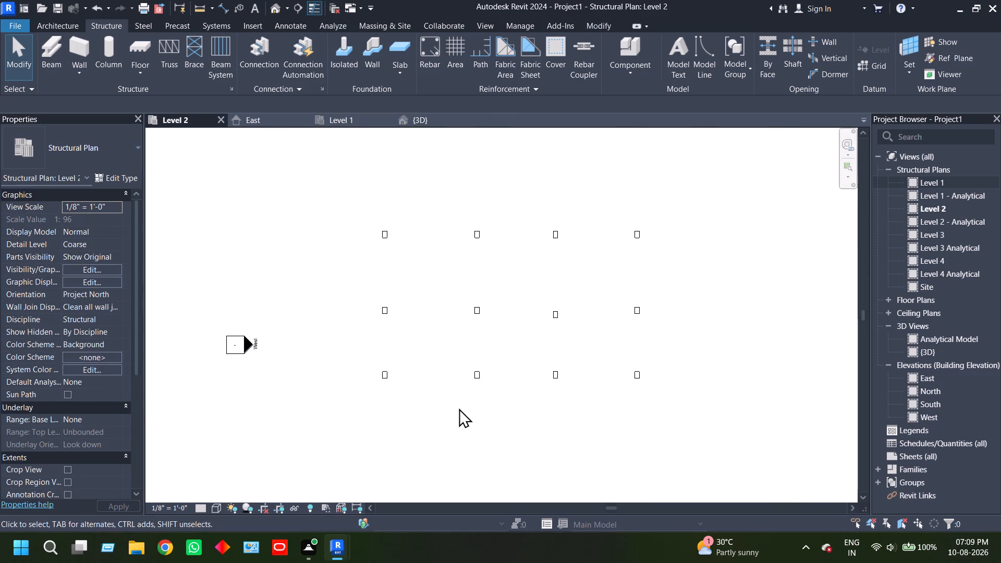
middle_click_drag(459, 408, 451, 394)
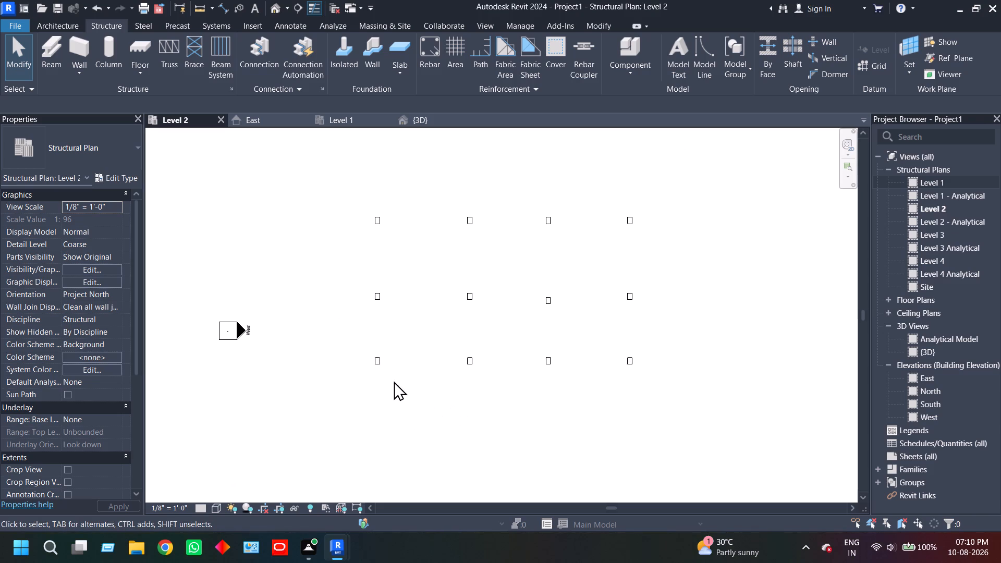
scroll(374, 364, "up", 1)
middle_click_drag(517, 398, 501, 408)
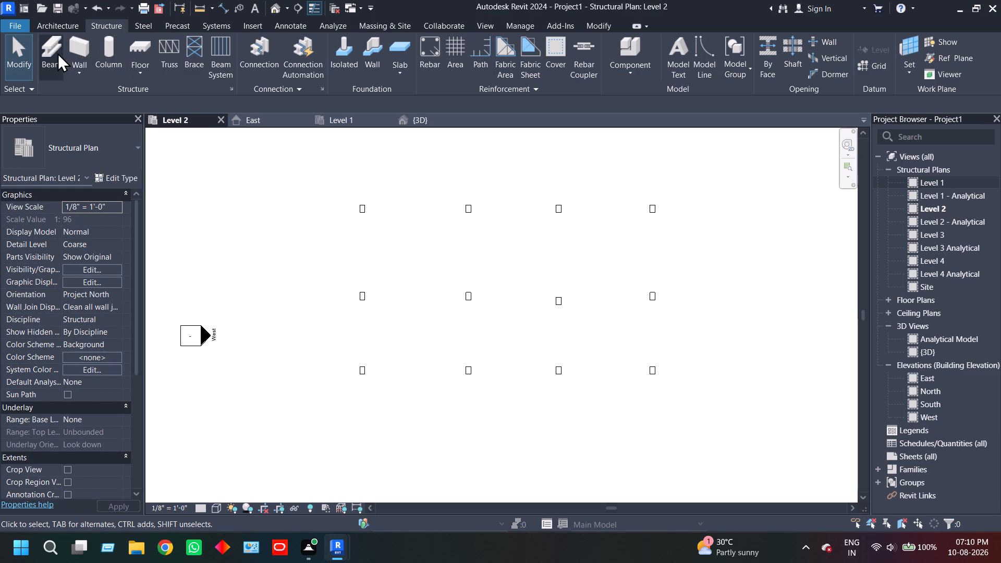
left_click(57, 53)
left_click(98, 158)
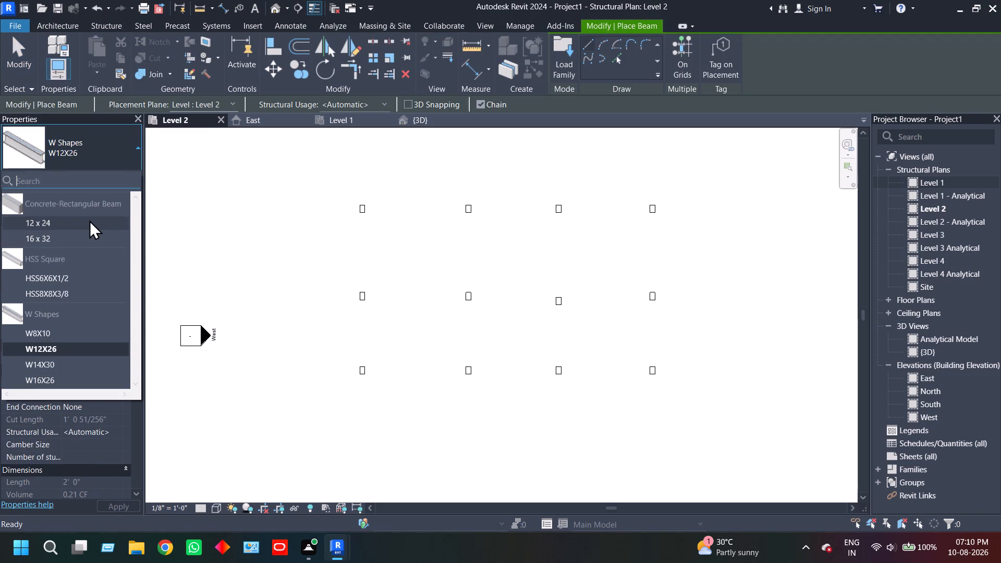
left_click(89, 220)
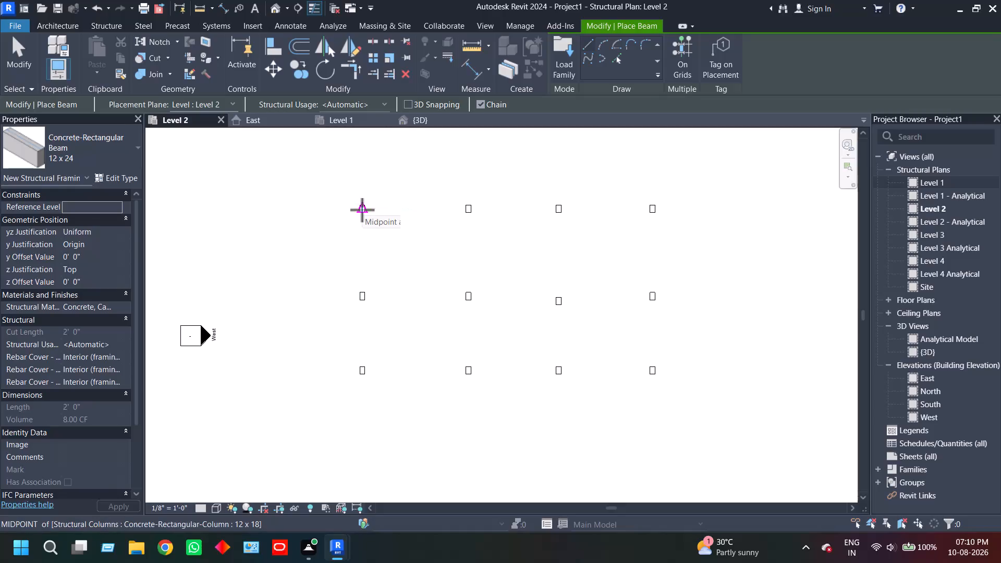
scroll(362, 210, "up", 7)
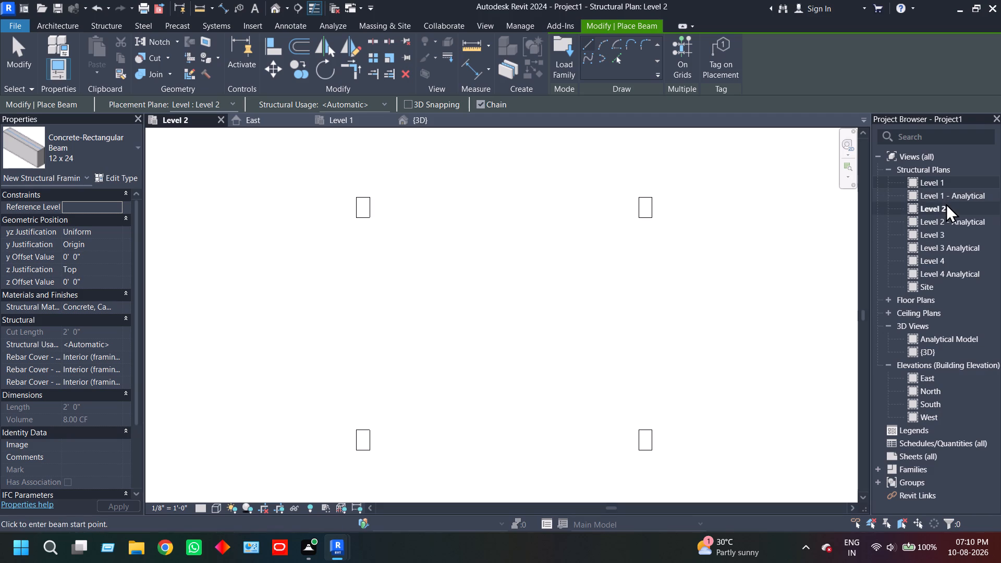
left_click(362, 209)
scroll(679, 204, "down", 3)
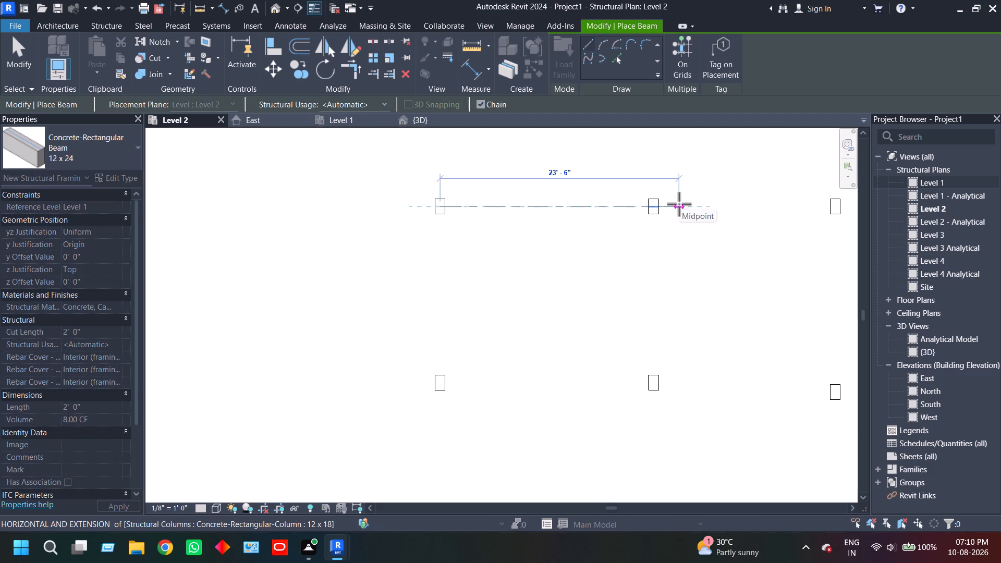
scroll(679, 204, "down", 1)
middle_click_drag(679, 204, 332, 188)
scroll(589, 185, "up", 3)
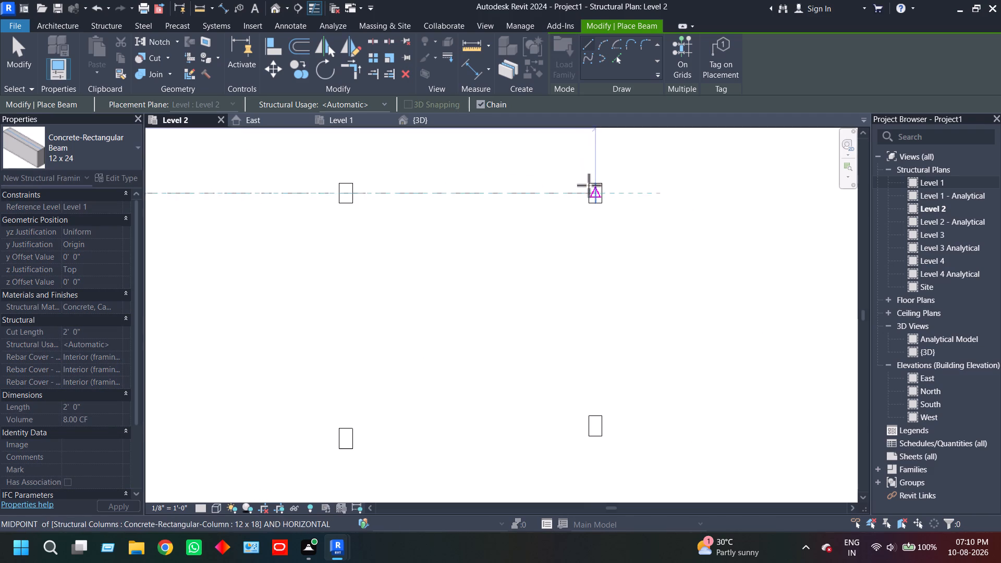
scroll(589, 185, "up", 4)
left_click(597, 197)
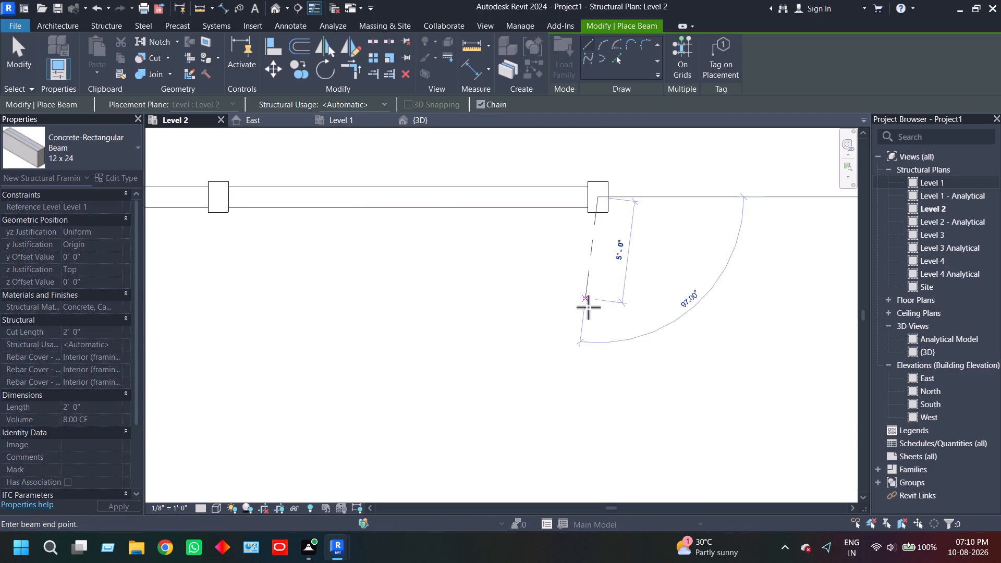
Continue the 12 x 24 beam chain down the east column line to the bottom corner column.
scroll(601, 347, "down", 6)
middle_click_drag(611, 375, 608, 215)
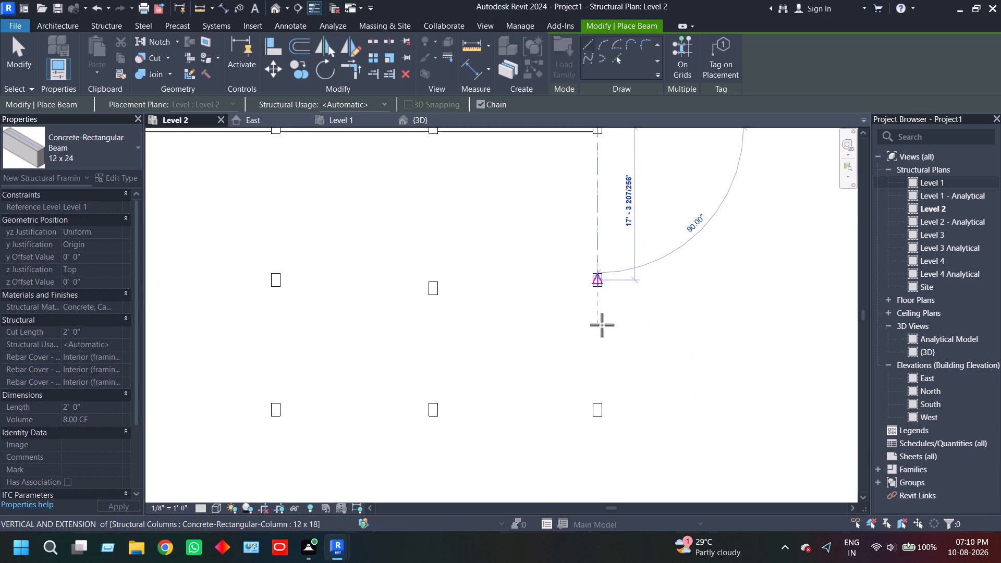
middle_click_drag(602, 358, 606, 210)
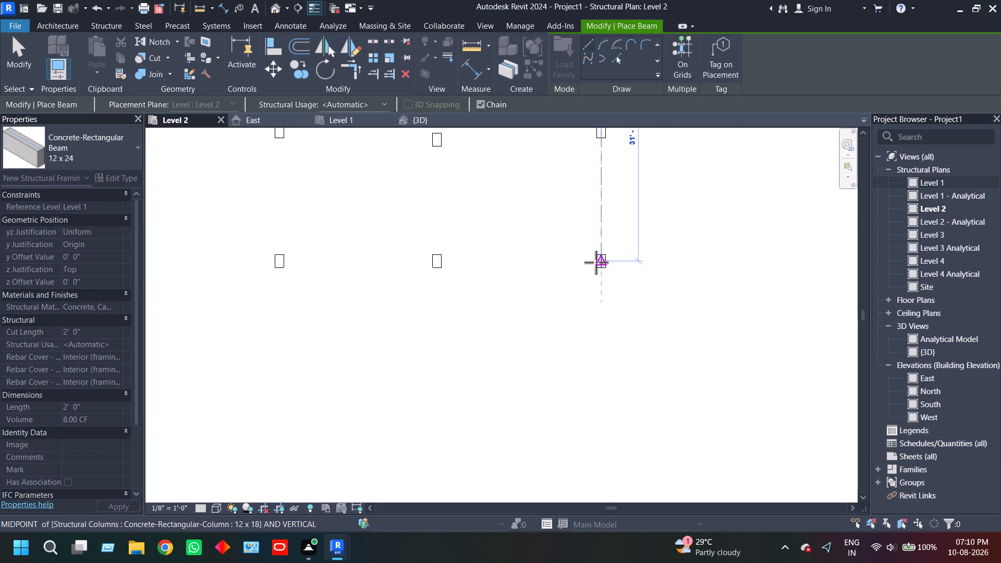
scroll(596, 262, "up", 8)
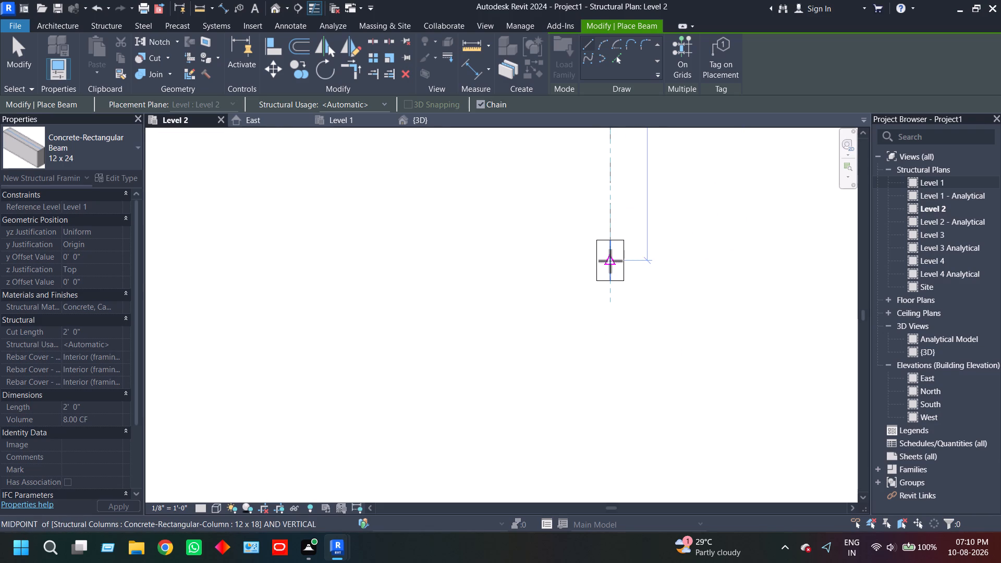
left_click(610, 261)
Continue the 12 x 24 beam chain along the bottom column row to its west corner column.
scroll(315, 266, "down", 2)
middle_click_drag(313, 265, 724, 265)
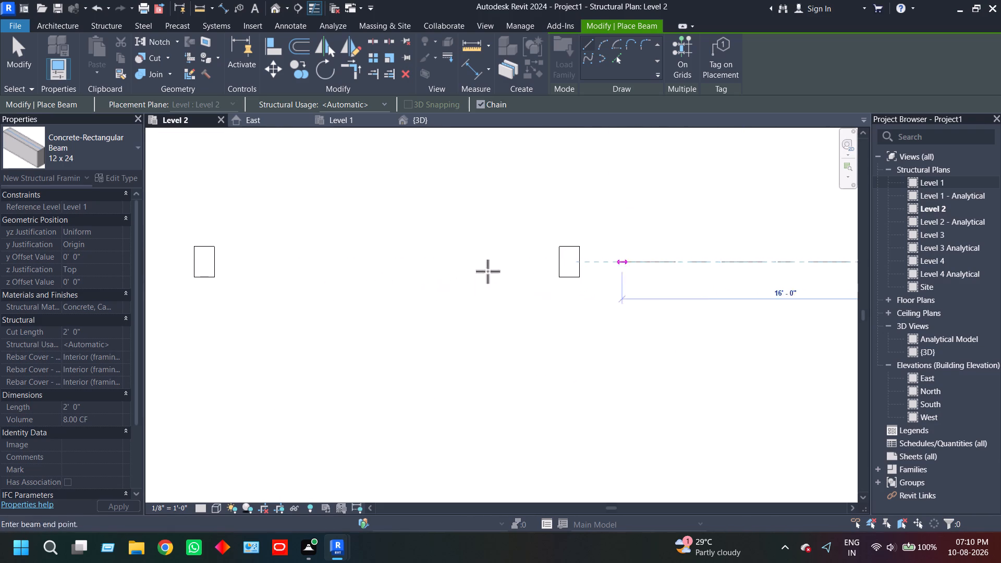
scroll(466, 272, "down", 6)
middle_click_drag(362, 266, 634, 261)
scroll(411, 264, "up", 3)
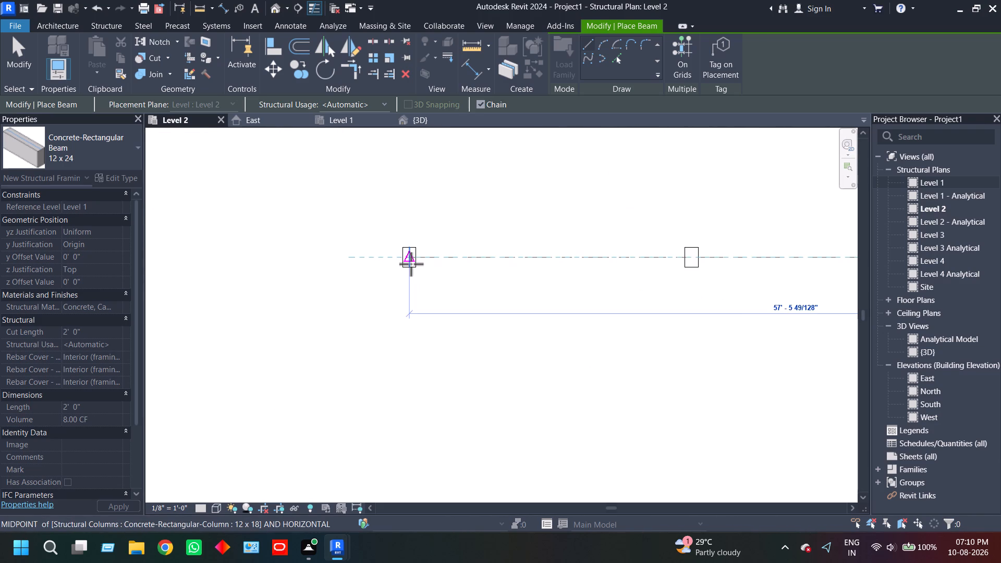
scroll(411, 264, "down", 5)
scroll(410, 264, "up", 11)
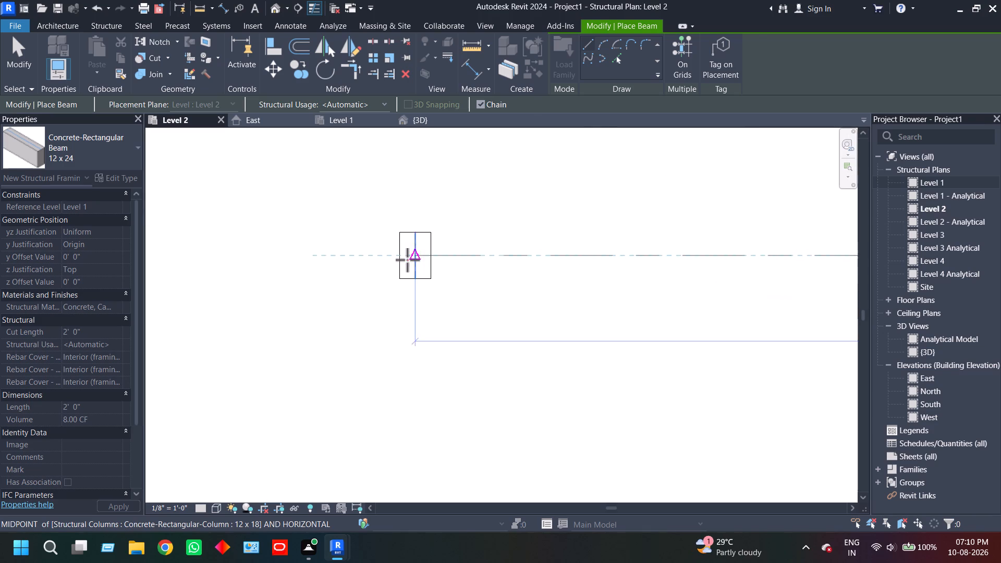
left_click(413, 256)
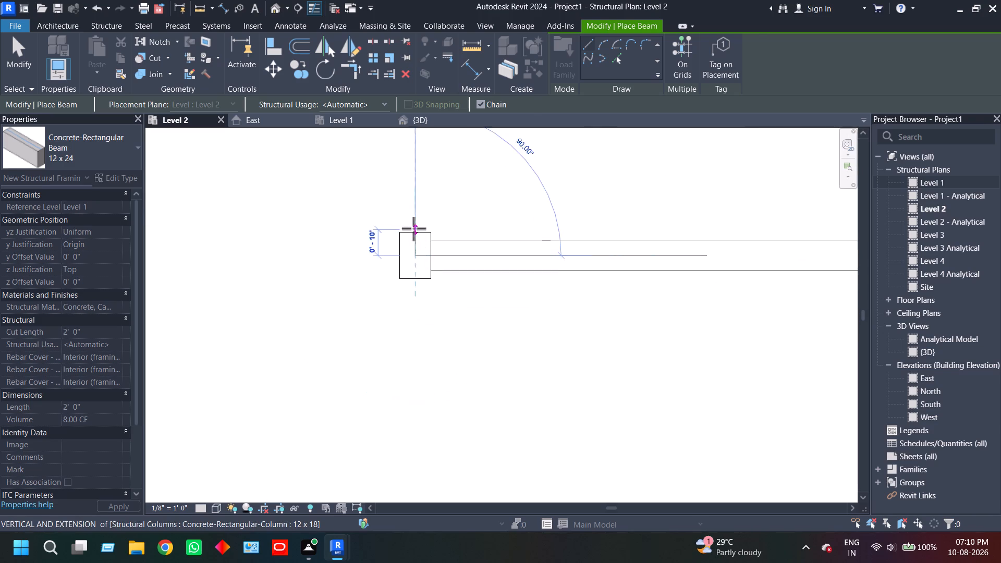
Close the perimeter with a 12 x 24 beam up the west column line to the starting corner column.
scroll(413, 228, "down", 8)
middle_click_drag(411, 207, 414, 338)
scroll(411, 283, "down", 5)
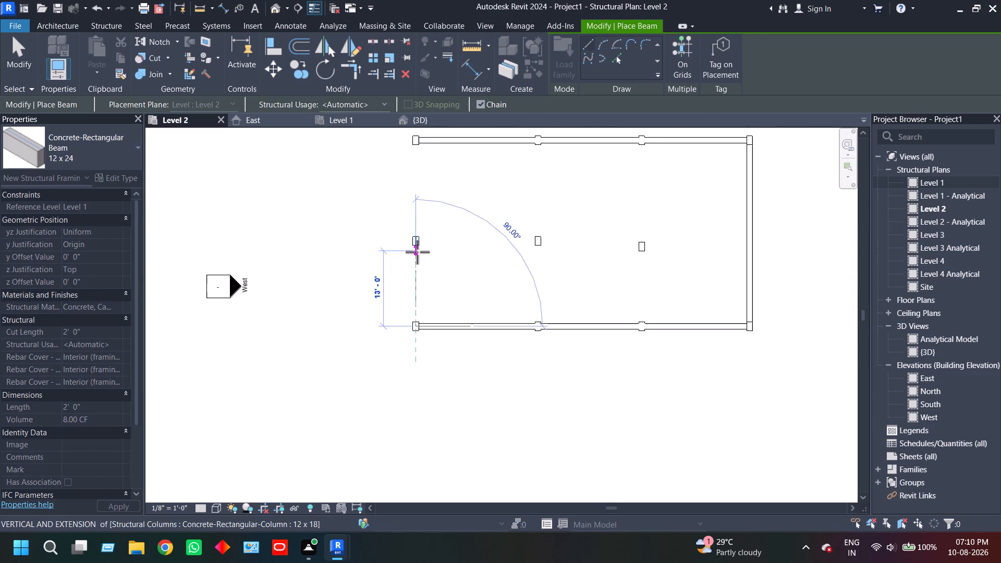
middle_click_drag(417, 241, 410, 327)
scroll(403, 241, "up", 10)
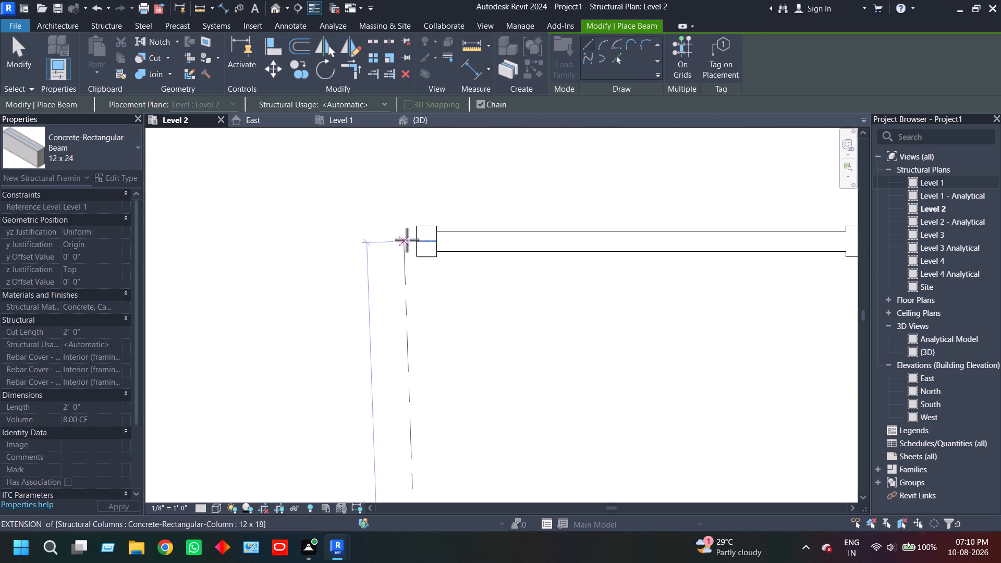
left_click(426, 242)
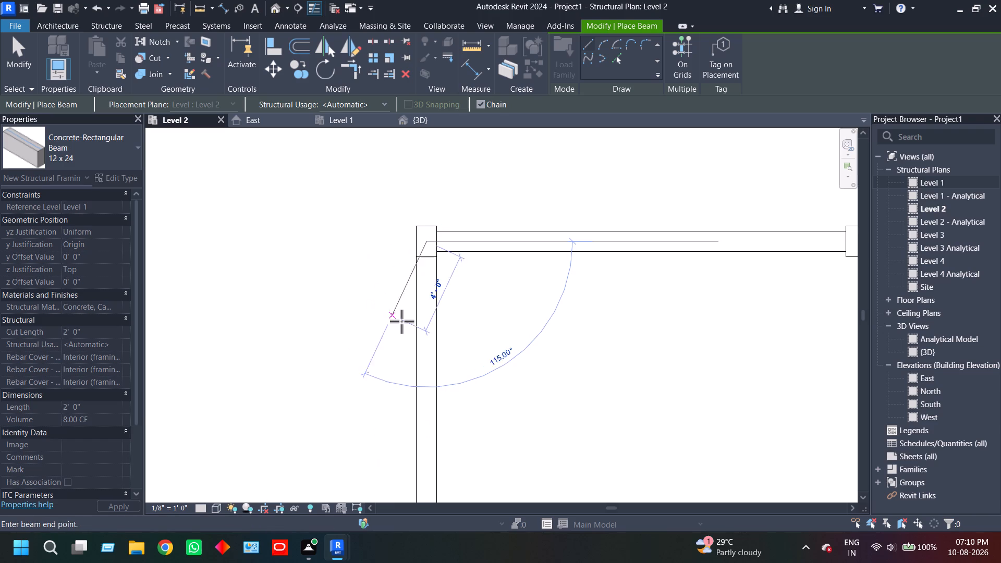
Draw a Concrete-Rectangular Beam 12 x 24 along the middle column row, from its west column to its east column.
key("Escape")
scroll(507, 359, "down", 3)
middle_click_drag(517, 393, 387, 184)
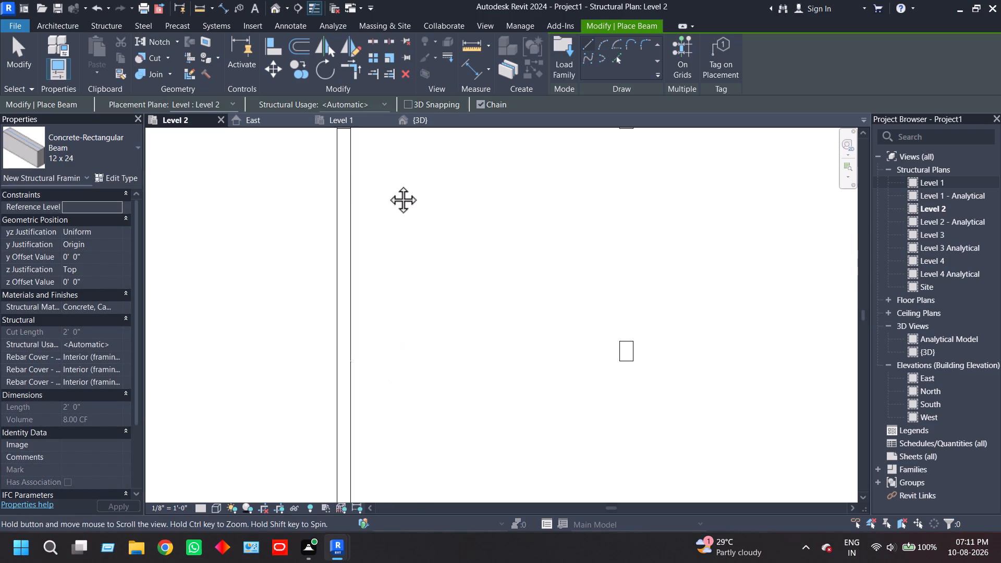
scroll(403, 309, "down", 2)
middle_click_drag(418, 323, 369, 300)
scroll(297, 288, "up", 2)
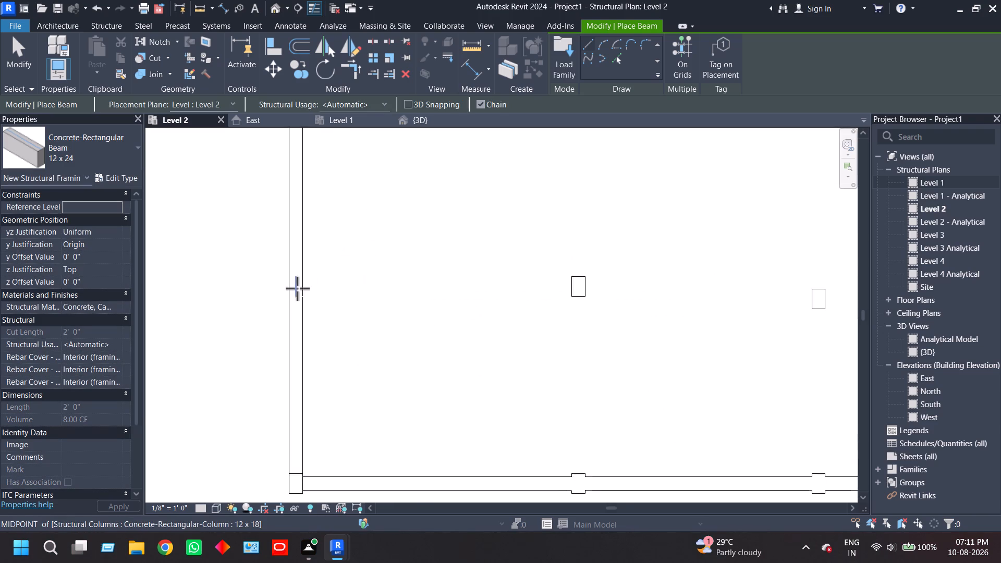
scroll(297, 288, "up", 4)
left_click(296, 288)
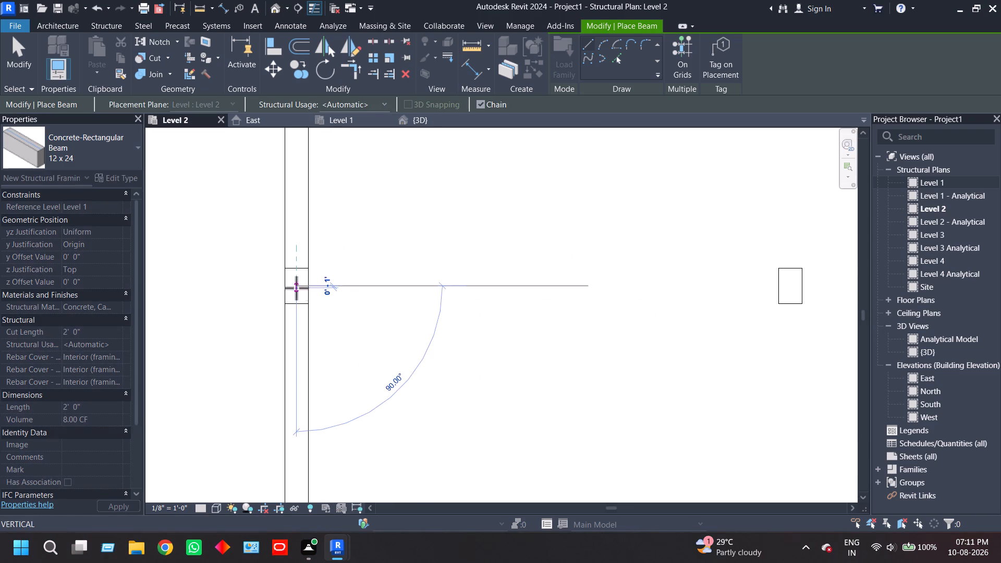
scroll(495, 282, "down", 7)
middle_click_drag(573, 283, 260, 286)
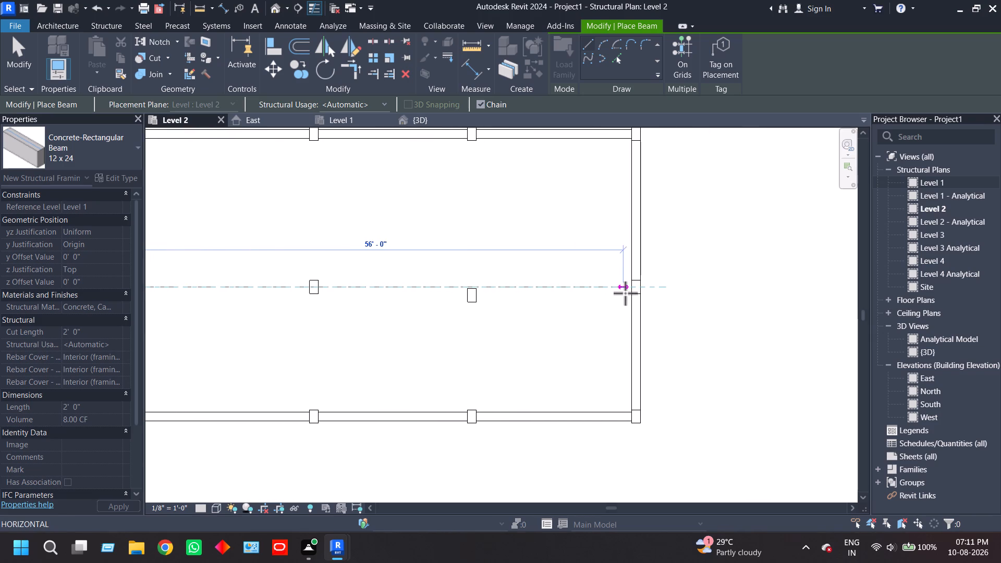
scroll(638, 290, "up", 4)
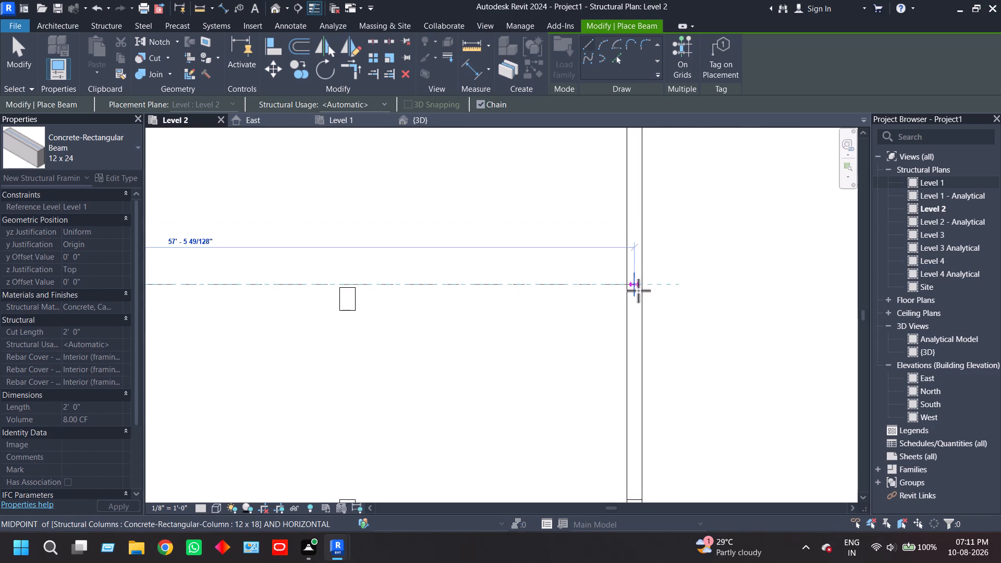
scroll(638, 290, "up", 7)
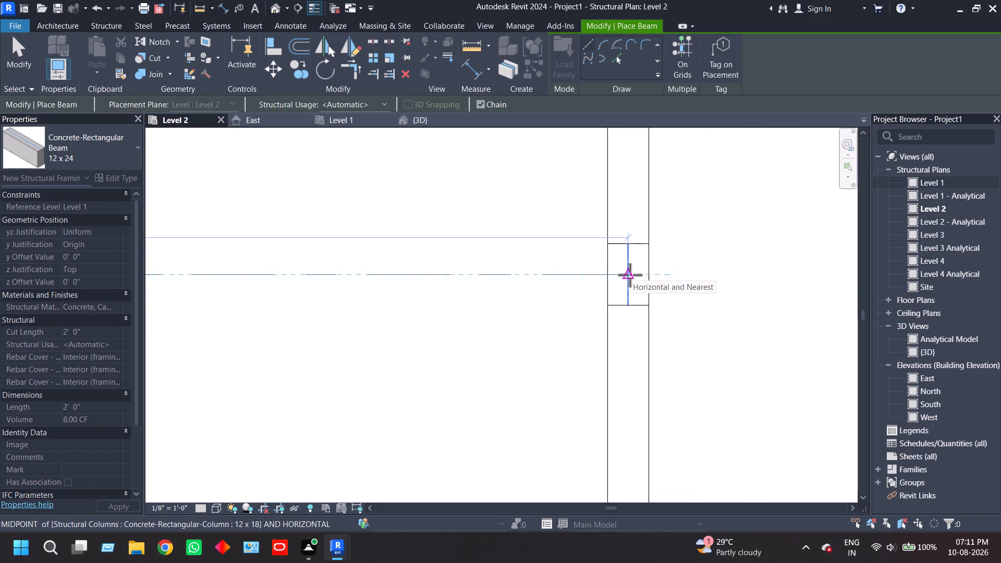
left_click(630, 275)
scroll(471, 312, "down", 12)
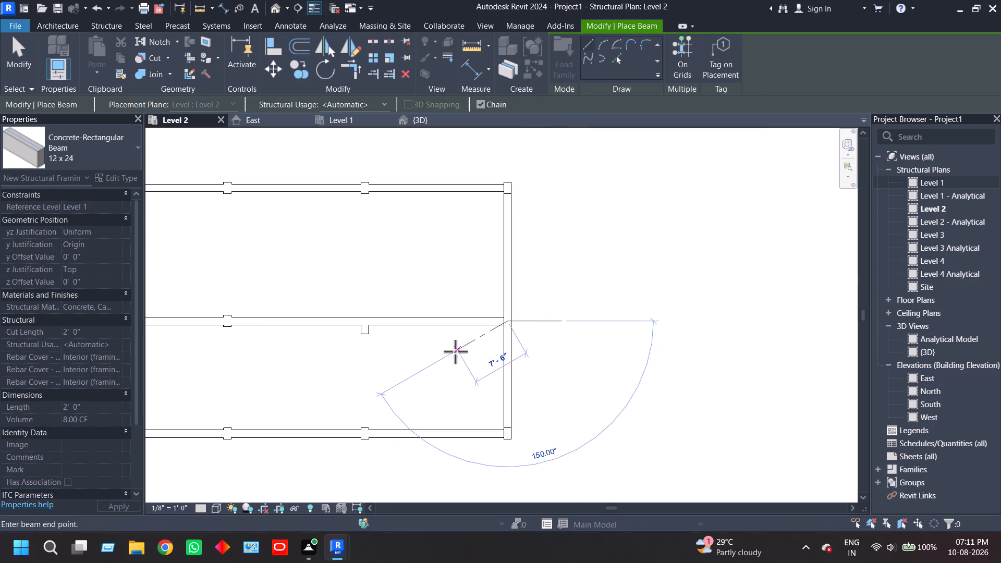
scroll(455, 351, "down", 3)
key("Escape")
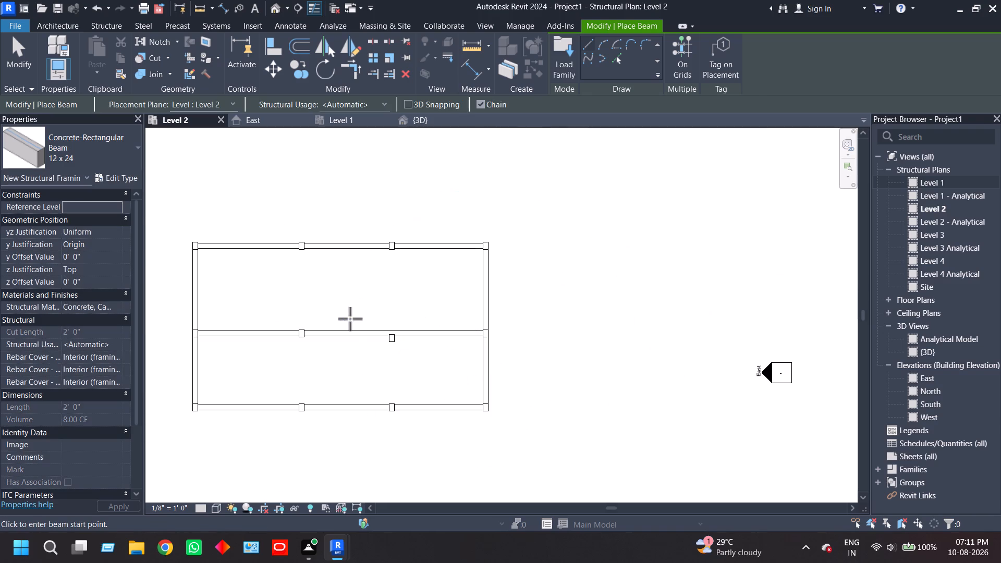
key("Escape")
In the Level 1 plan, move the middle row's misaligned third column and its footing together into line with the neighbouring columns.
left_click(394, 345)
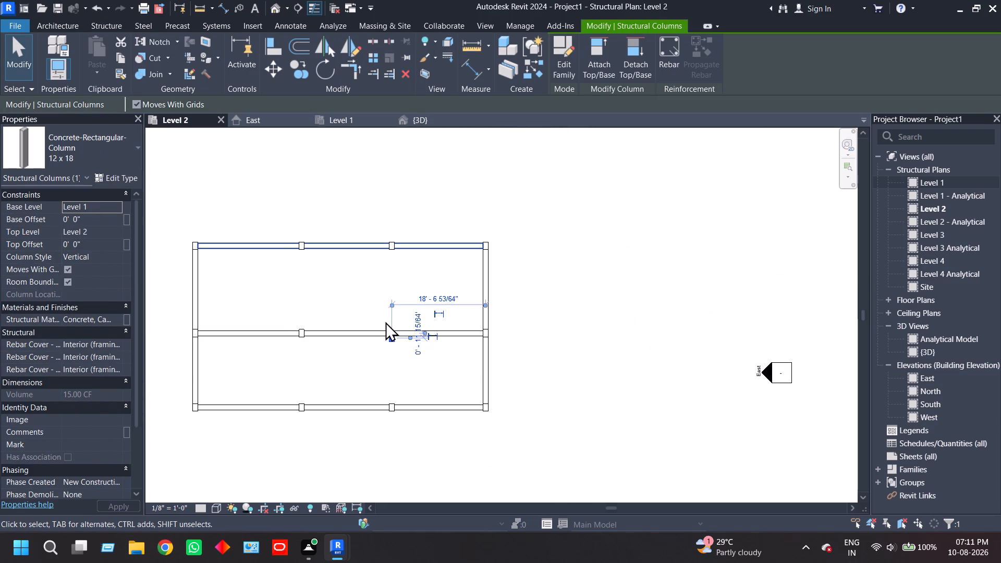
double_click(361, 124)
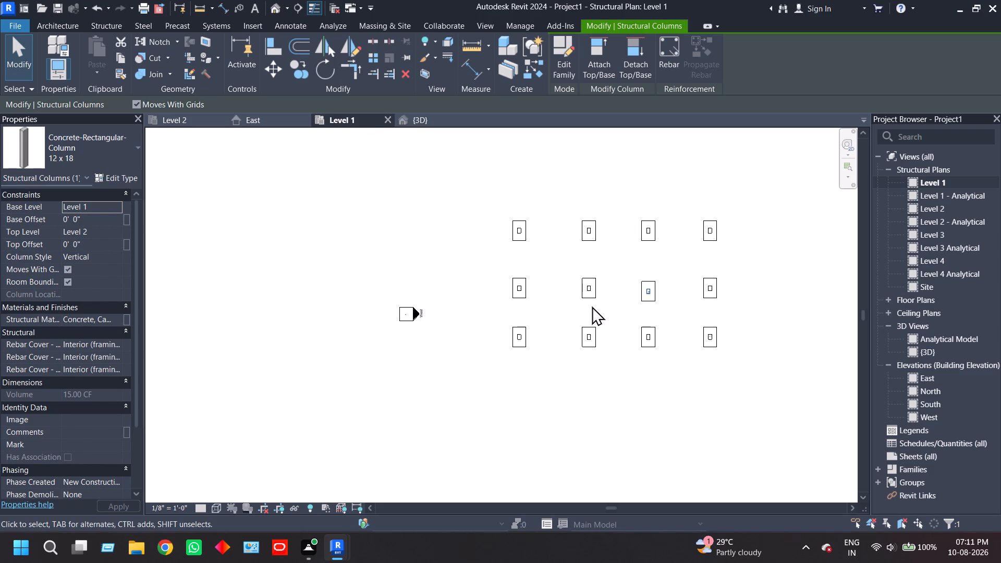
scroll(654, 281, "up", 6)
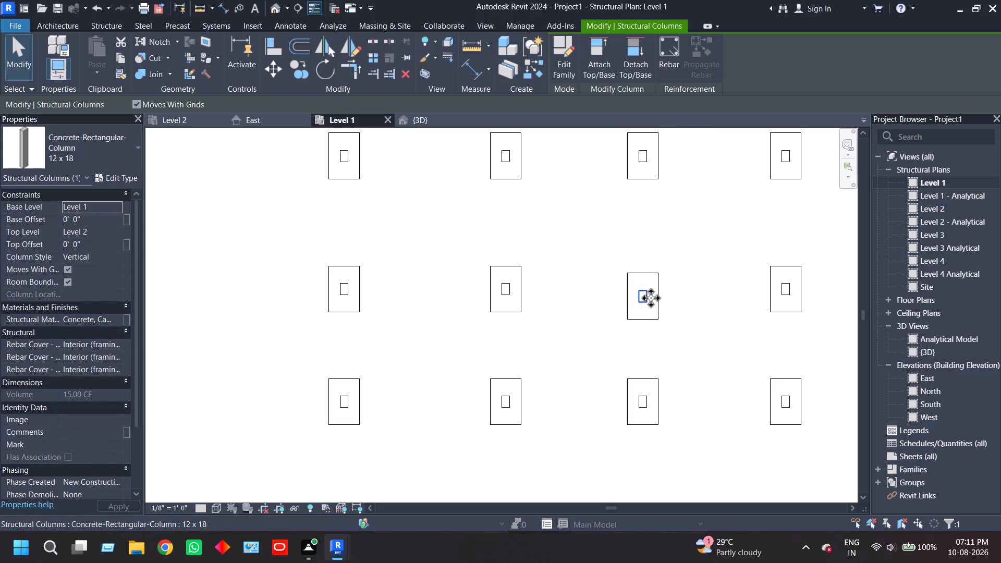
left_click_drag(681, 263, 600, 340)
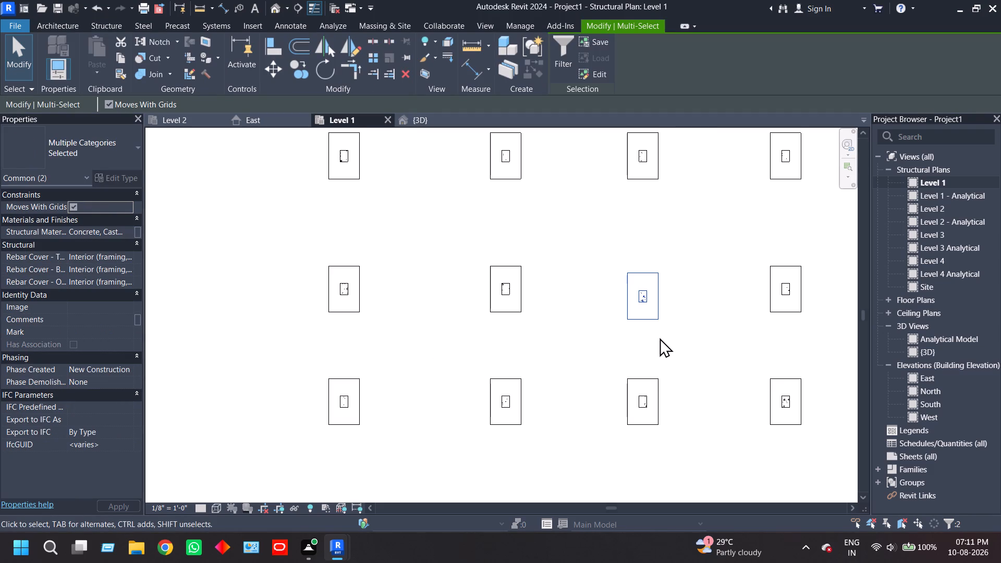
scroll(660, 338, "down", 3)
middle_click_drag(664, 332, 471, 335)
scroll(459, 329, "up", 3)
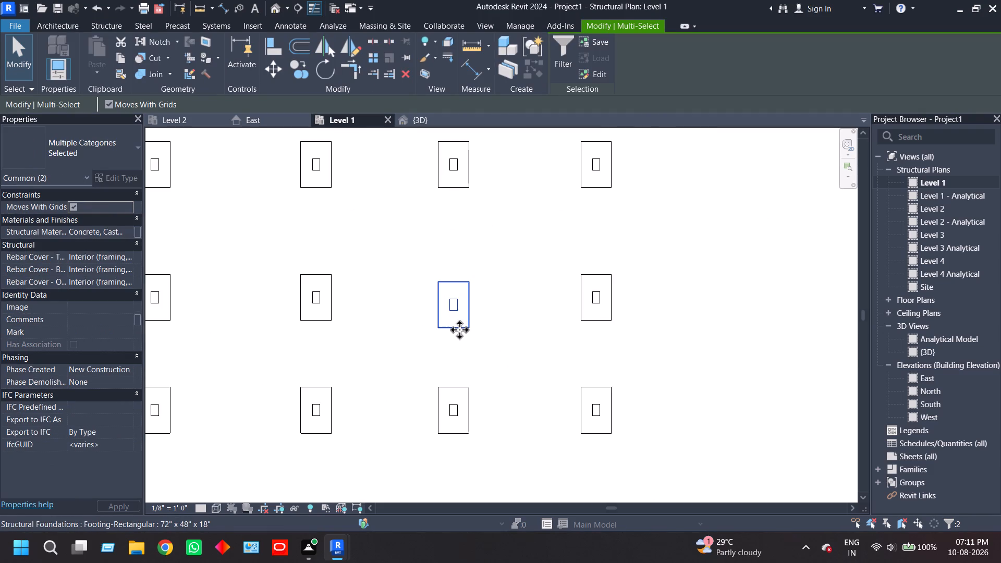
scroll(459, 329, "up", 3)
scroll(485, 348, "down", 2)
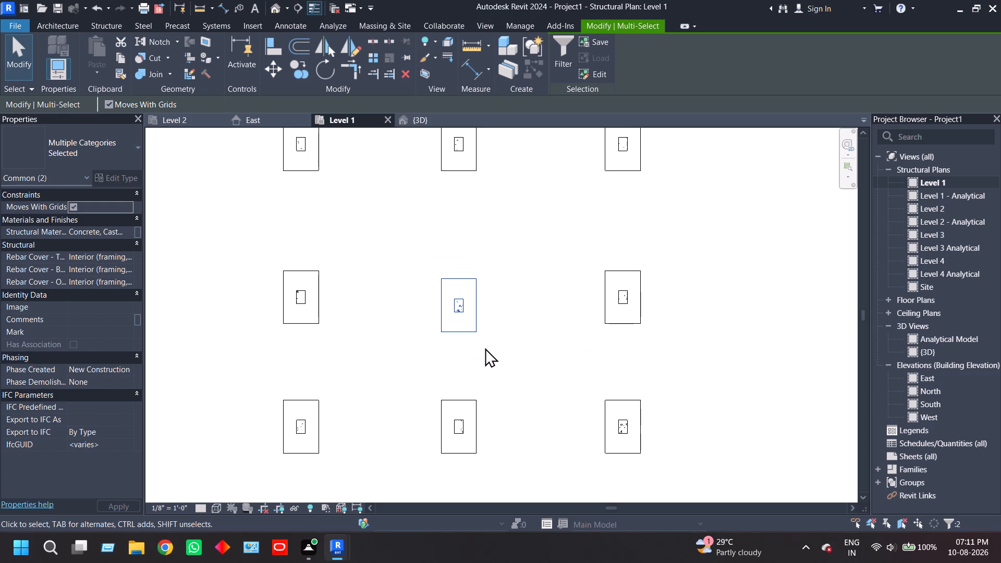
left_click(458, 305)
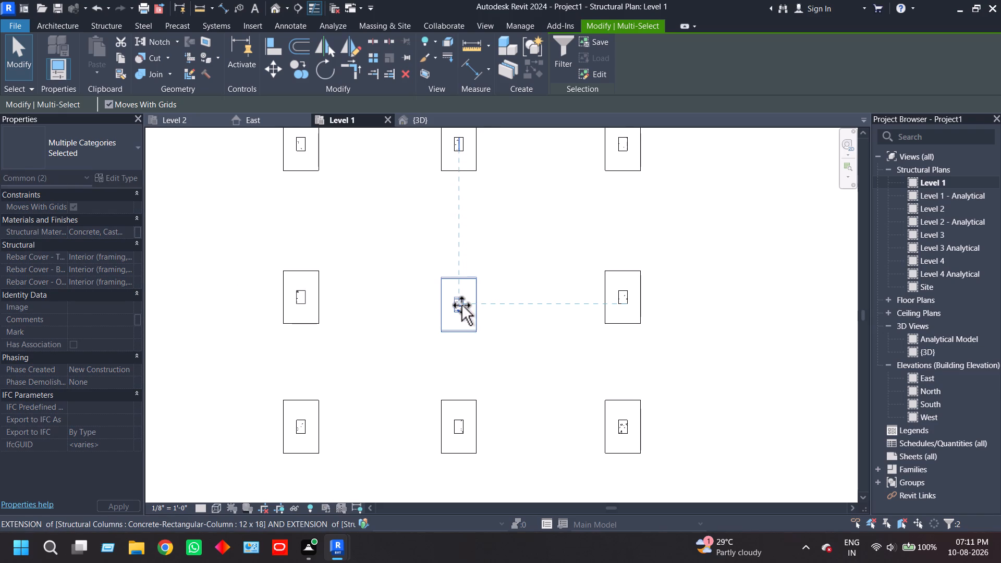
left_click(496, 322)
scroll(500, 347, "down", 2)
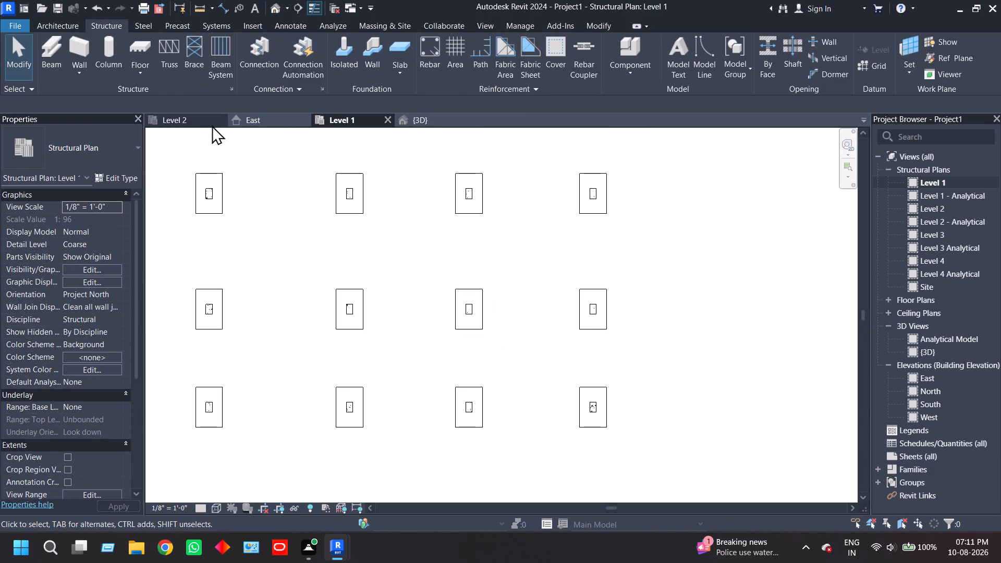
In the Level 2 plan, draw a 12 x 24 beam down the third column line from the top row to the bottom row.
left_click(195, 125)
scroll(414, 338, "up", 4)
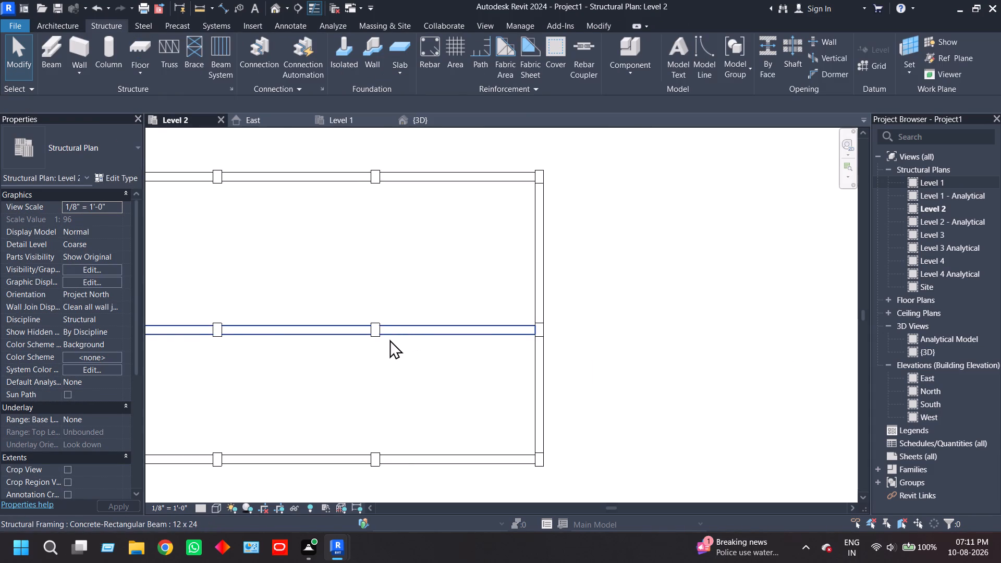
scroll(385, 339, "up", 3)
scroll(410, 369, "down", 5)
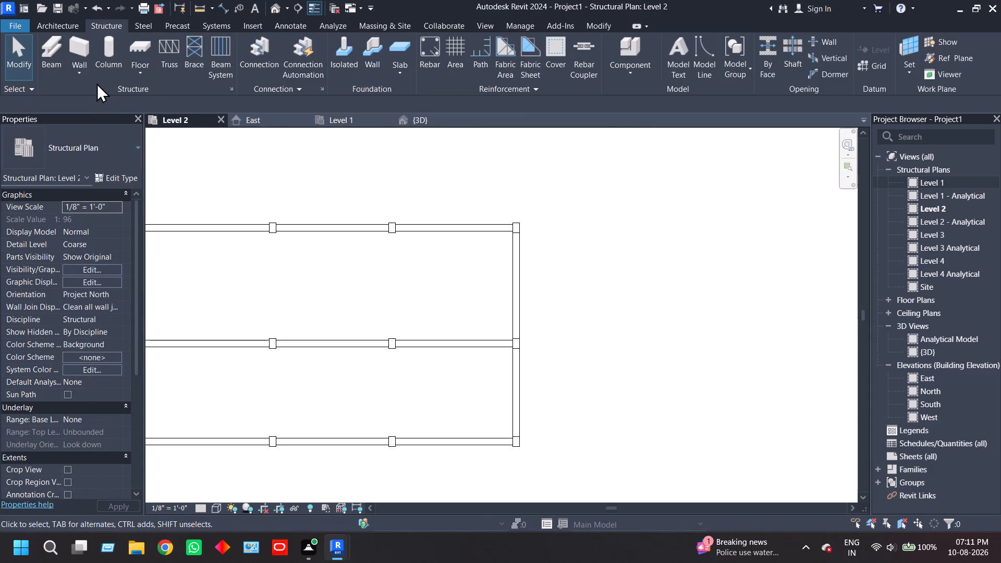
left_click(54, 54)
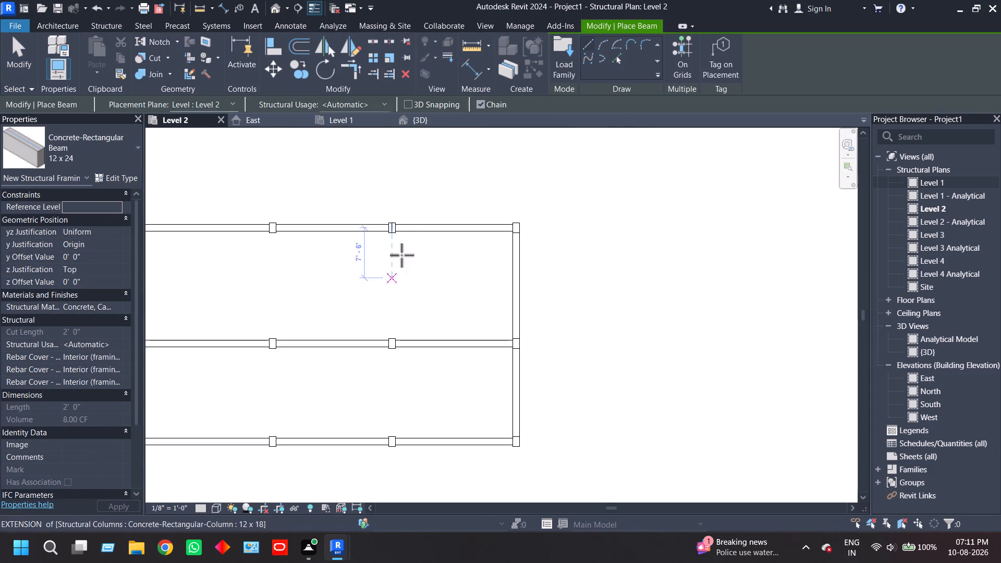
scroll(392, 228, "up", 6)
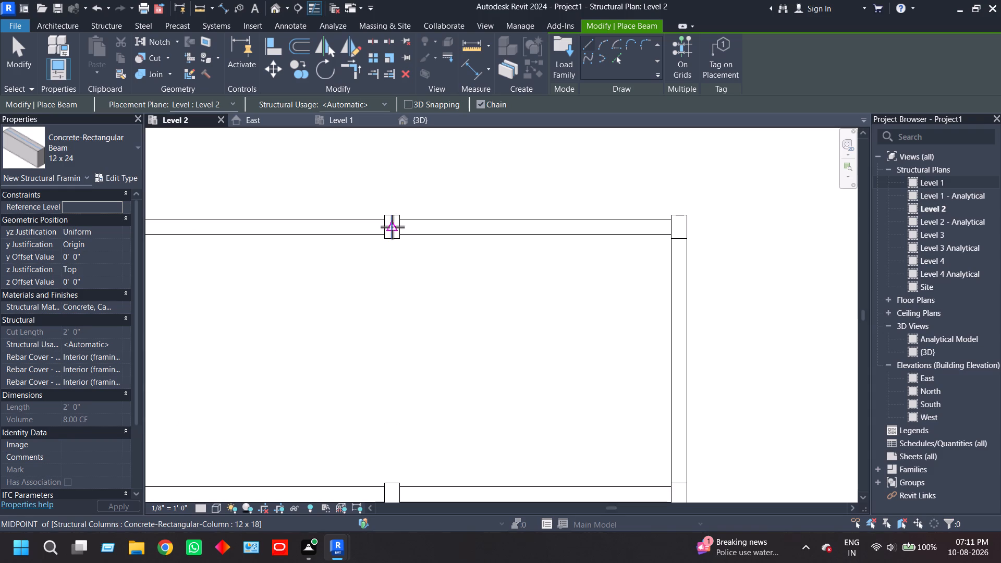
middle_click_drag(392, 227, 393, 139)
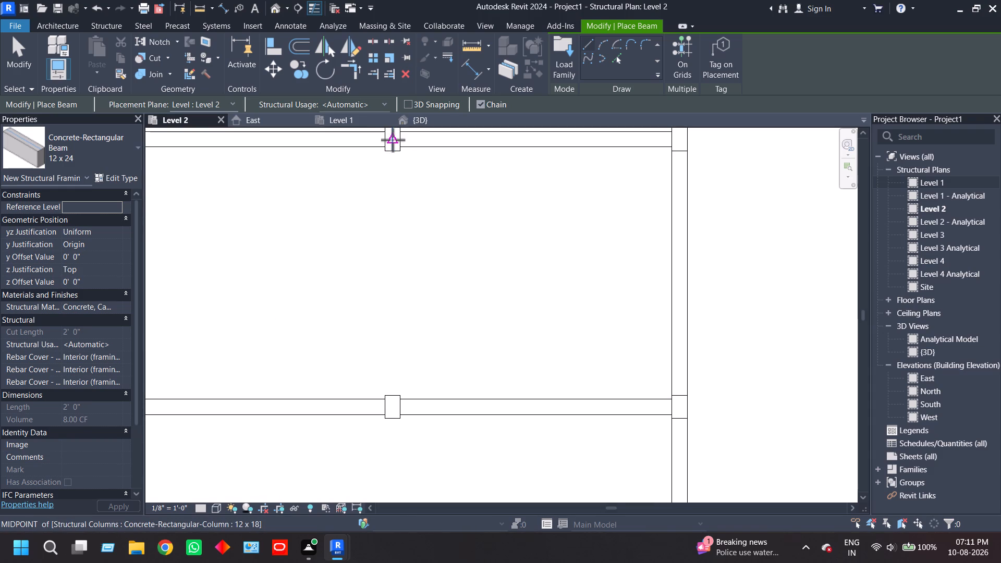
left_click(393, 140)
middle_click_drag(398, 377, 392, 232)
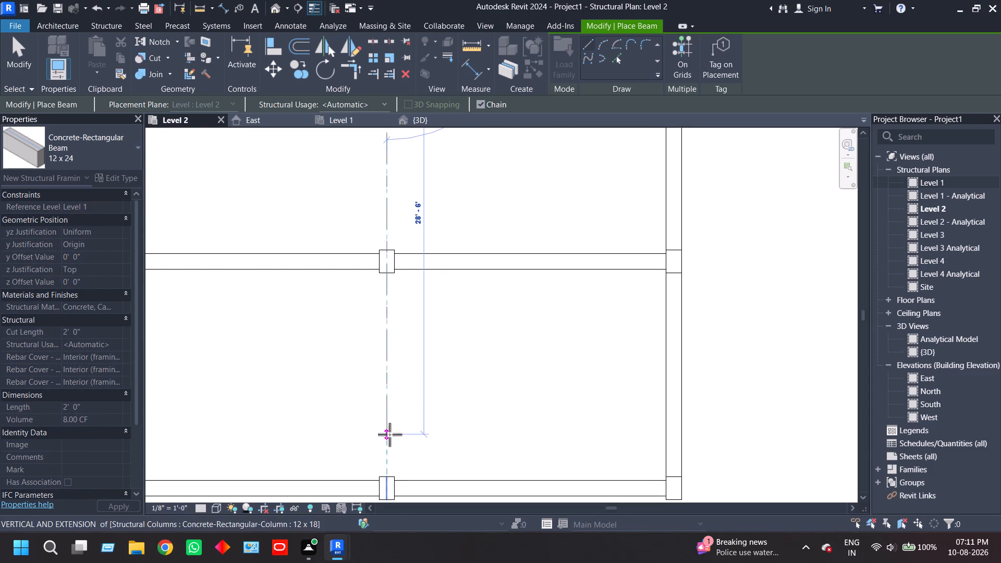
middle_click_drag(390, 435, 406, 328)
left_click(401, 381)
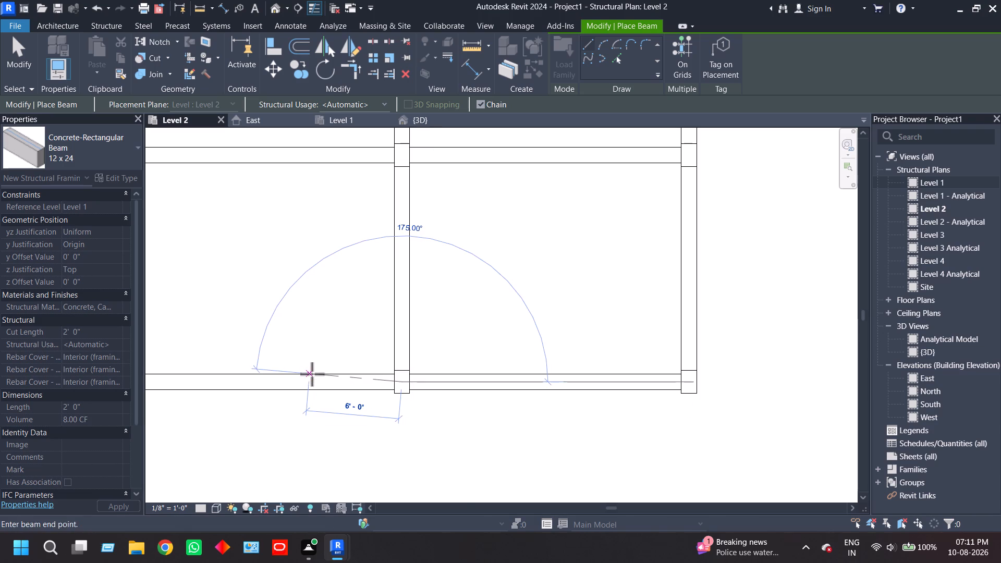
key("Escape")
Draw a 12 x 24 beam up the second column line from the bottom row to the top row, and finish beam placement.
scroll(301, 309, "down", 2)
middle_click_drag(294, 310, 571, 331)
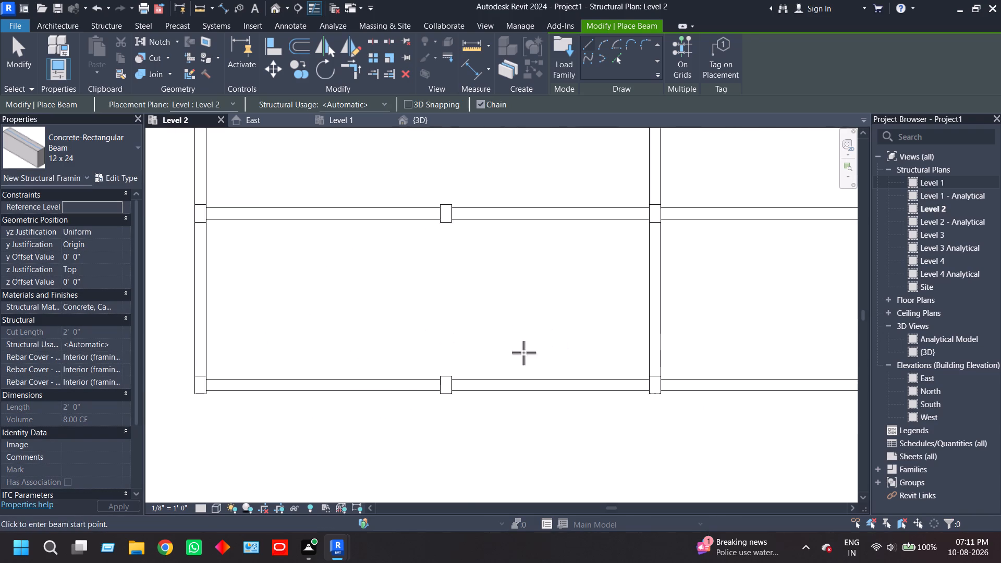
scroll(433, 386, "up", 4)
left_click(454, 385)
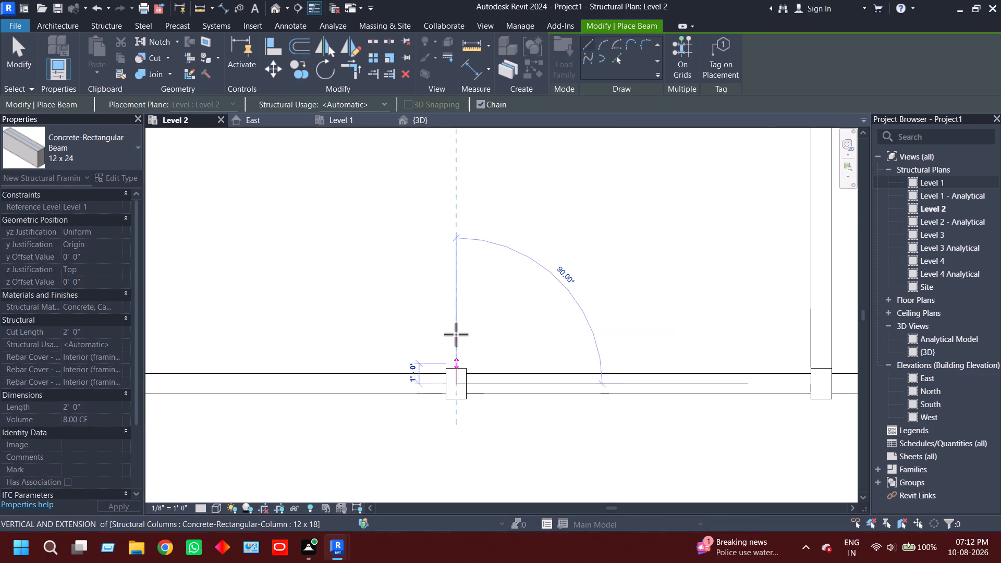
scroll(458, 265, "down", 5)
middle_click_drag(458, 265, 462, 434)
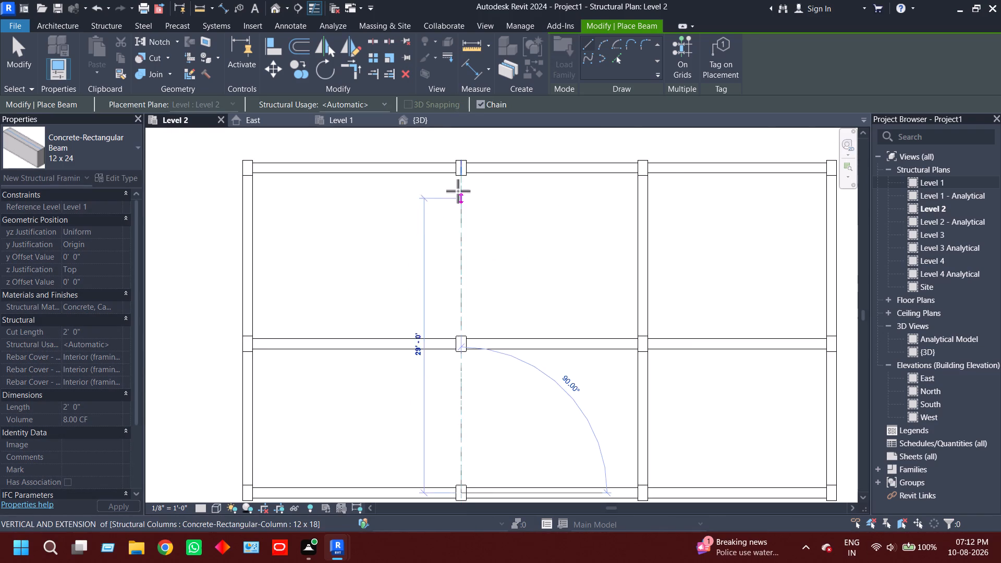
scroll(457, 176, "up", 5)
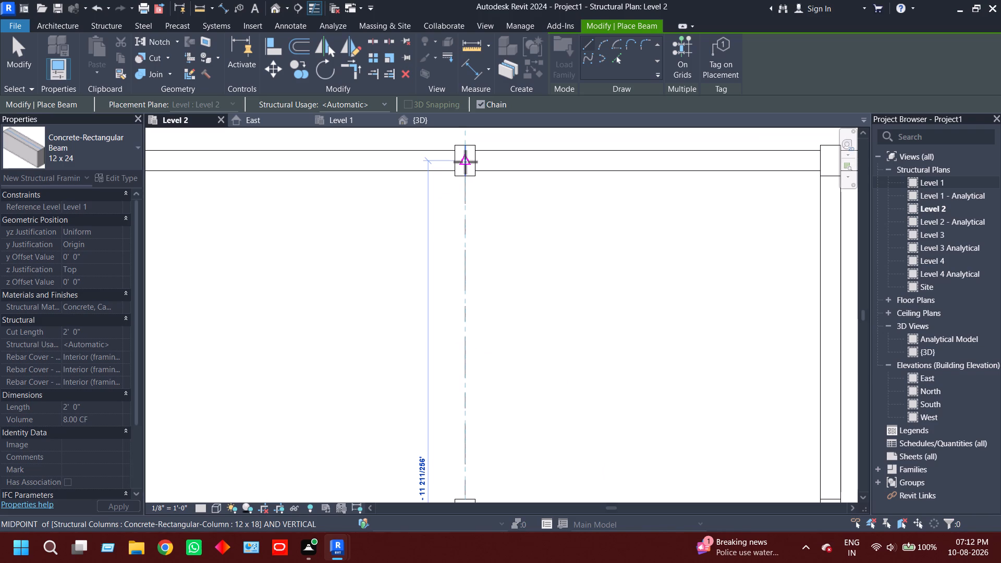
left_click(465, 162)
key("Escape")
scroll(459, 270, "down", 8)
middle_click_drag(523, 338, 497, 305)
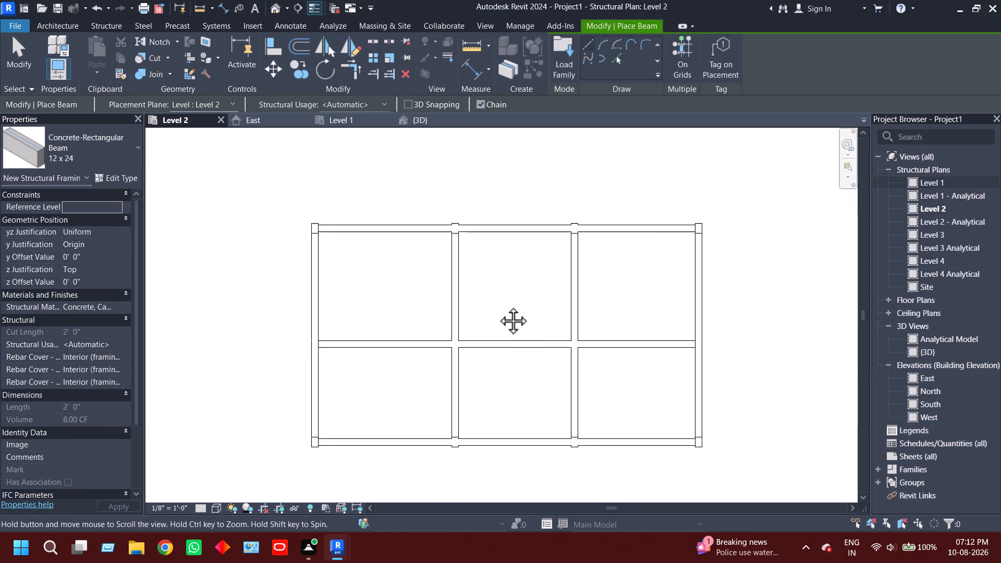
middle_click_drag(497, 305, 456, 254)
middle_click_drag(451, 309, 455, 333)
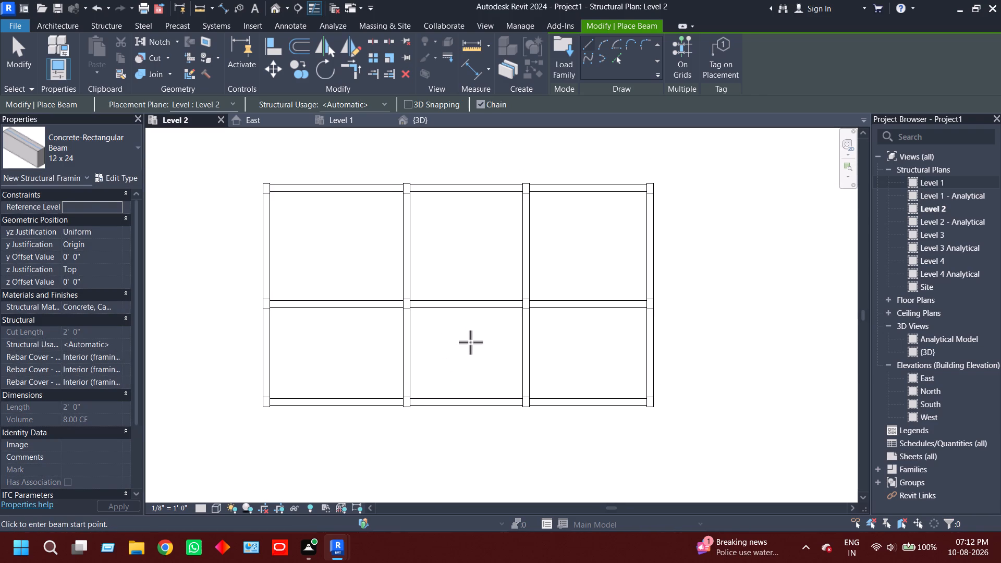
key("Escape")
Start a Building Section in the Level 2 plan beside the bottom-west corner column.
middle_click_drag(443, 362, 457, 345)
scroll(259, 383, "up", 4)
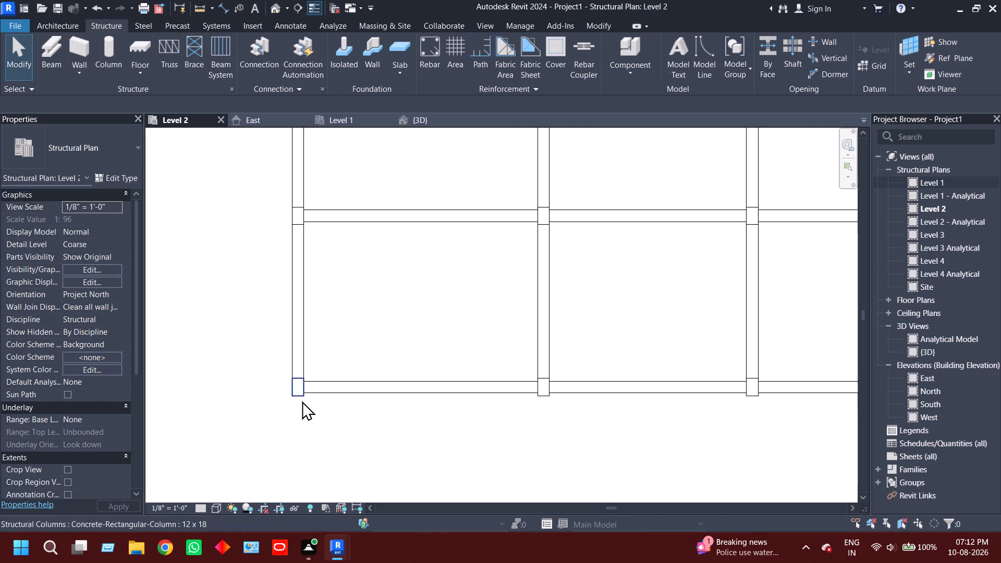
scroll(302, 401, "up", 3)
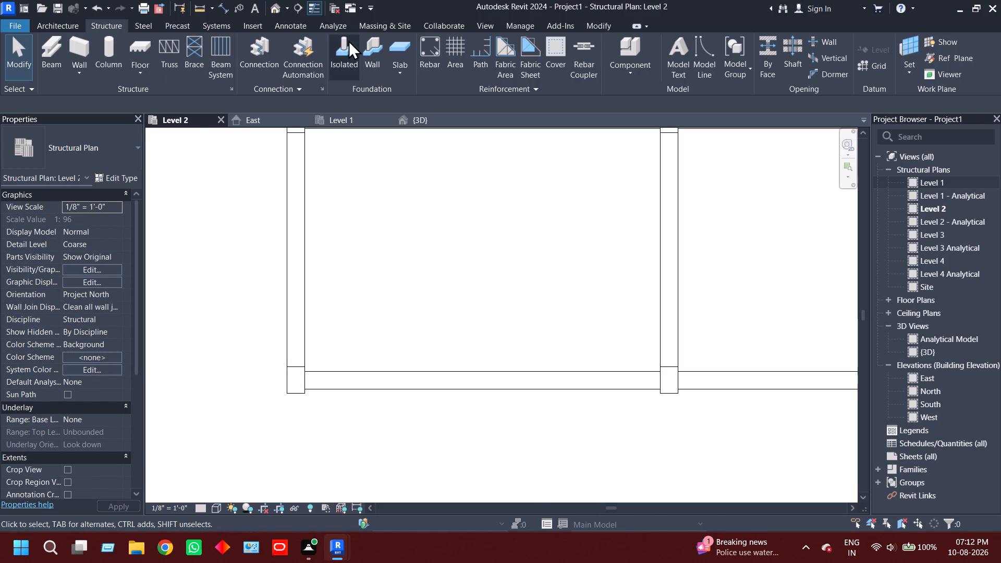
left_click(299, 5)
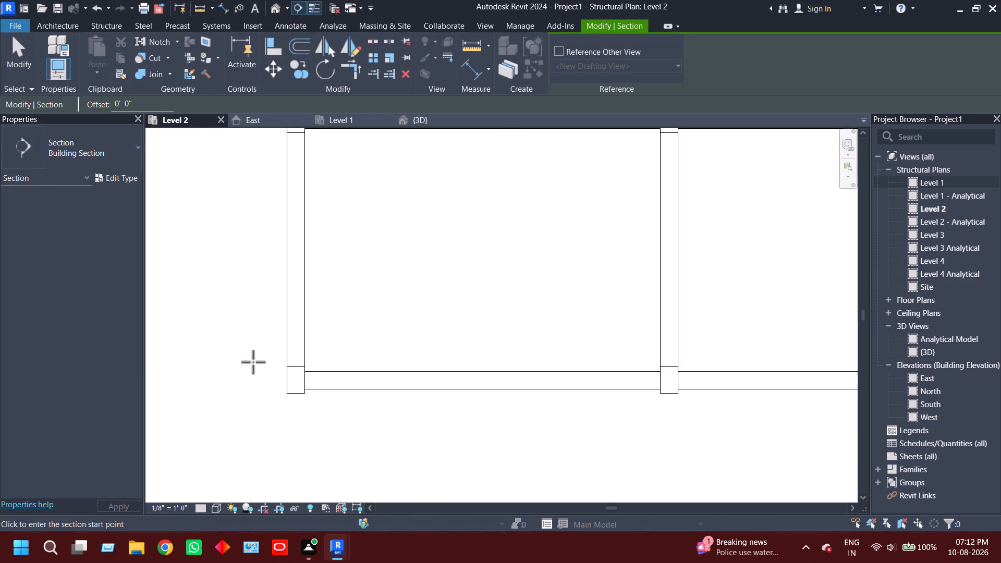
scroll(252, 382, "down", 4)
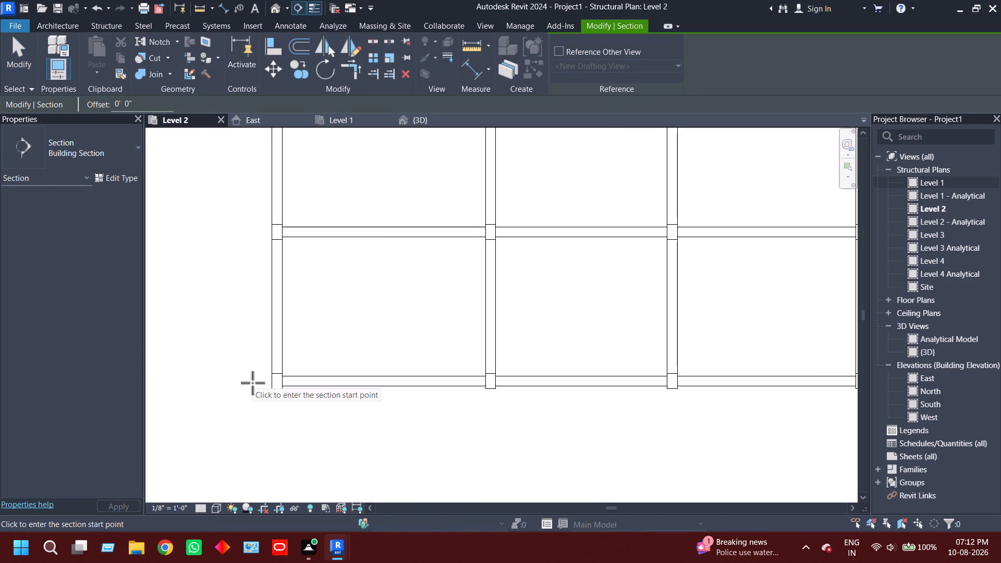
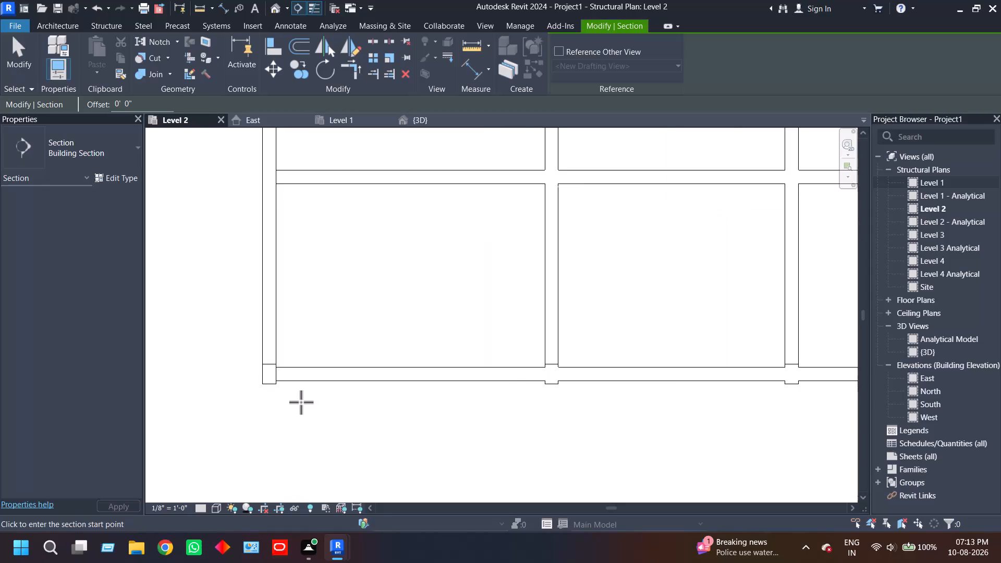
Draw a horizontal section line along the bottom beam, from west of the corner column to partway into the first bay.
scroll(240, 373, "up", 4)
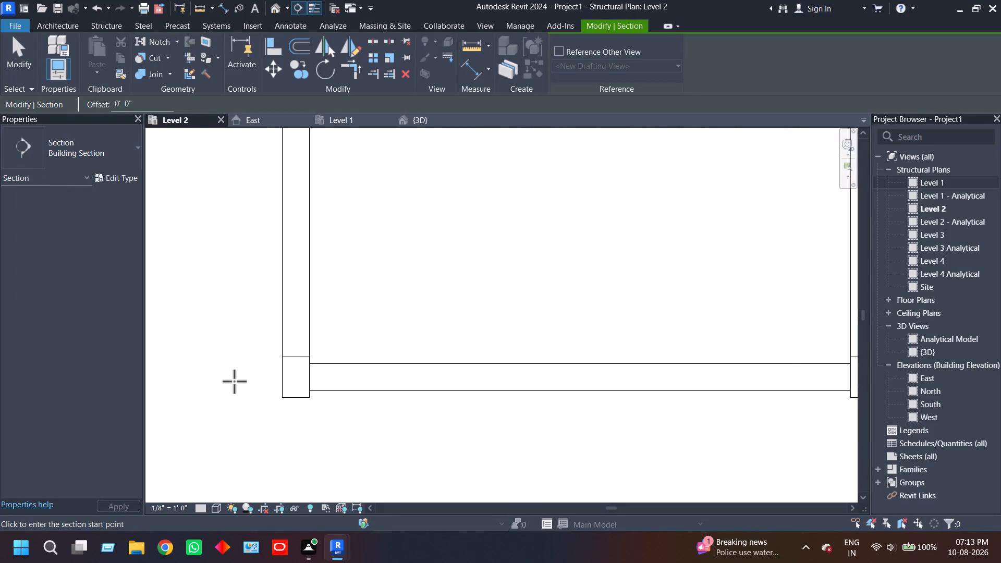
scroll(234, 381, "down", 5)
middle_click_drag(235, 383, 455, 353)
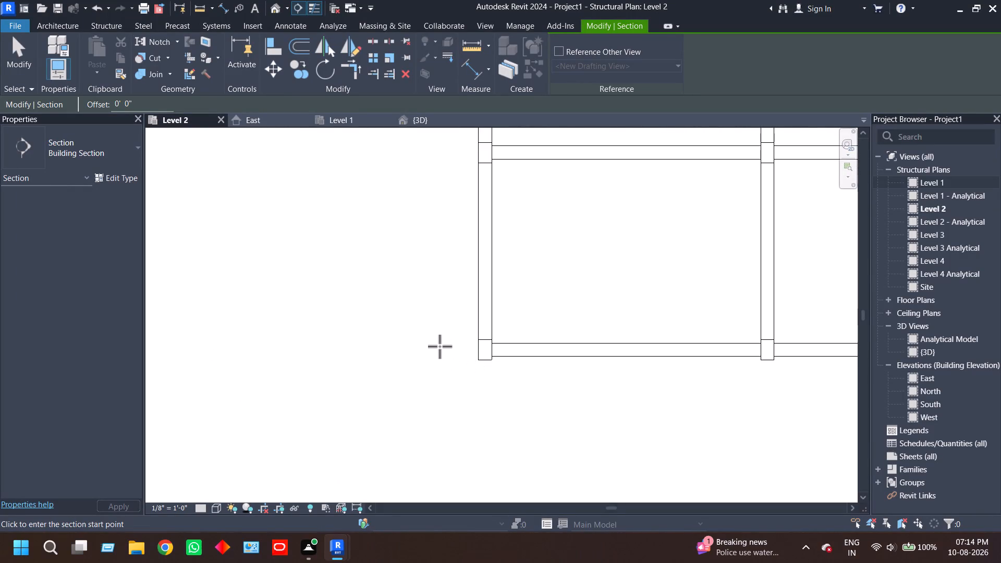
scroll(440, 346, "up", 4)
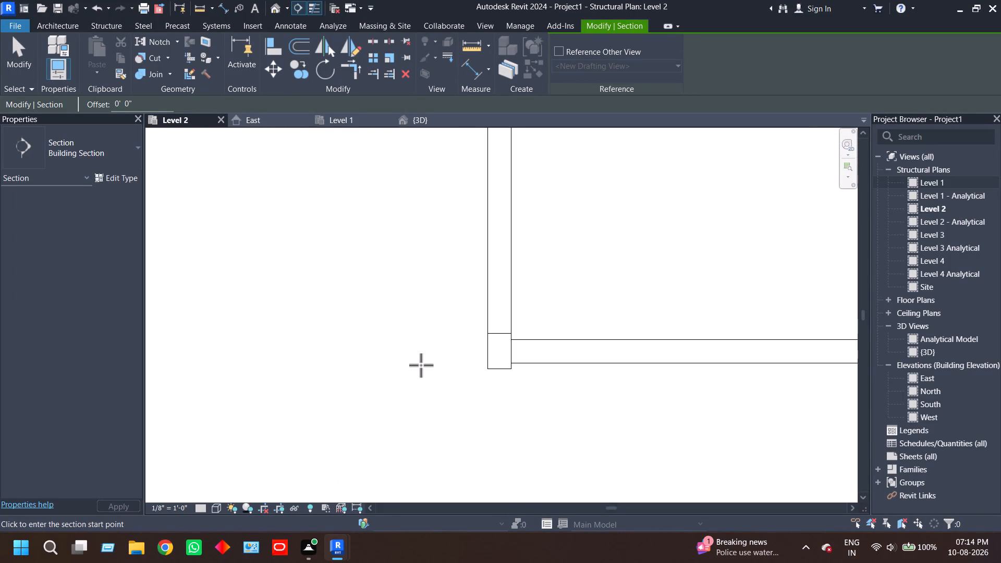
middle_click_drag(421, 365, 321, 309)
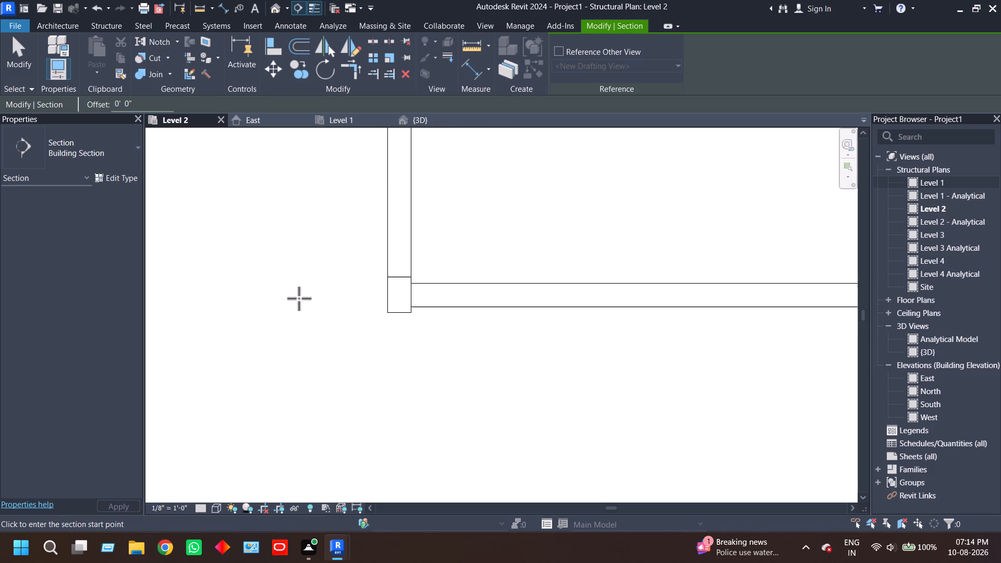
left_click_drag(299, 298, 536, 296)
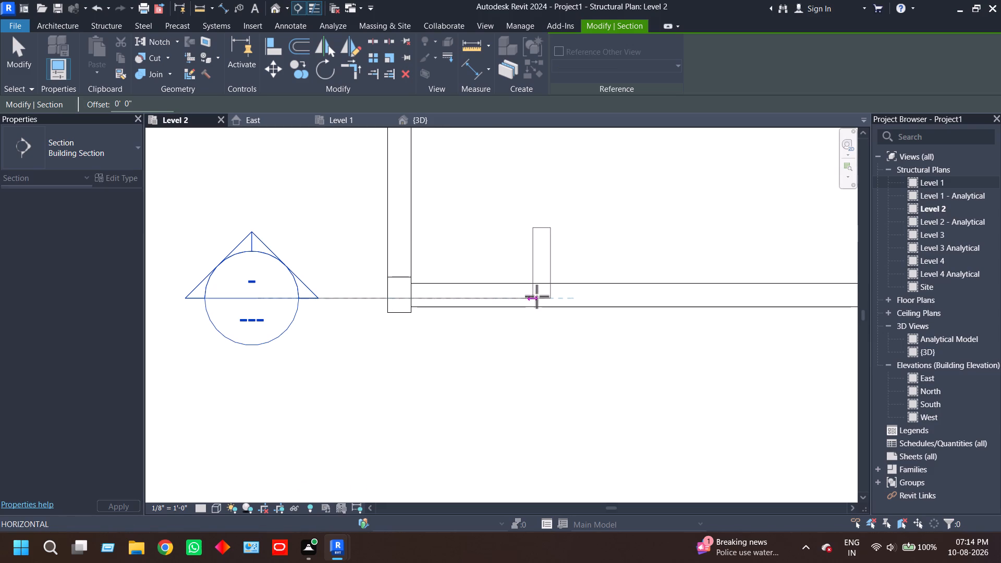
left_click_drag(536, 296, 615, 296)
left_click(615, 296)
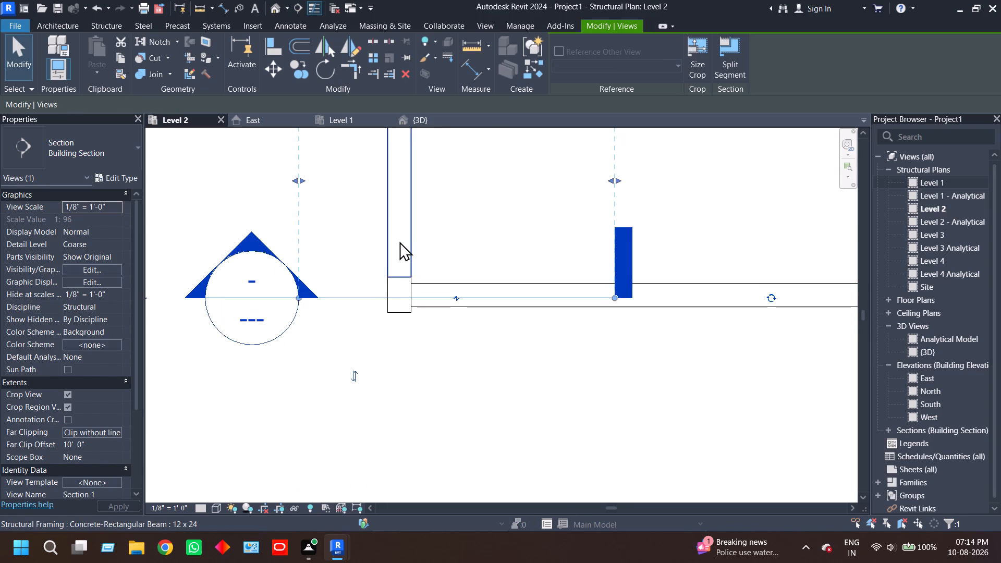
Shorten the horizontal section's view depth to a far clip offset of about 3' 2".
scroll(411, 369, "down", 3)
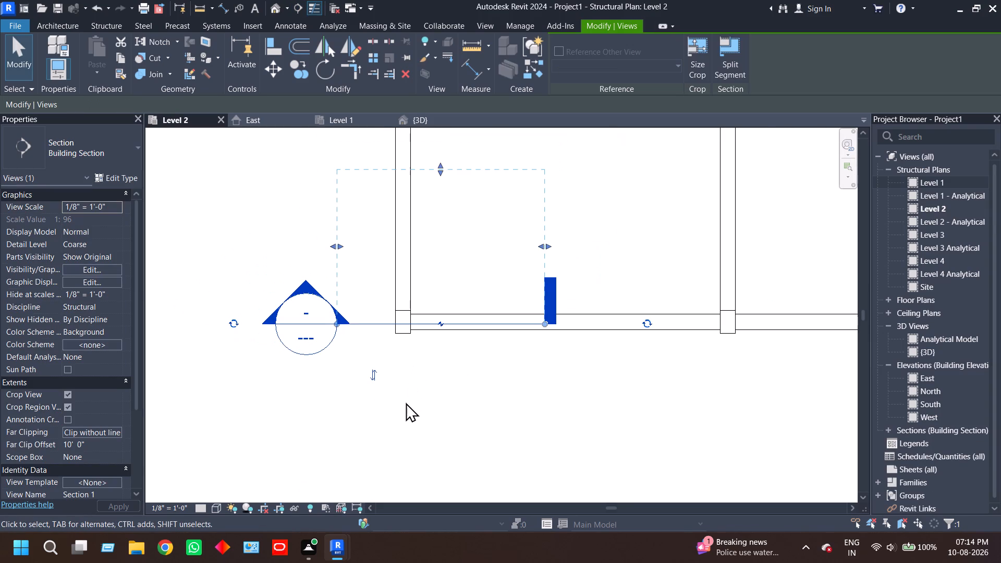
left_click_drag(441, 164, 440, 285)
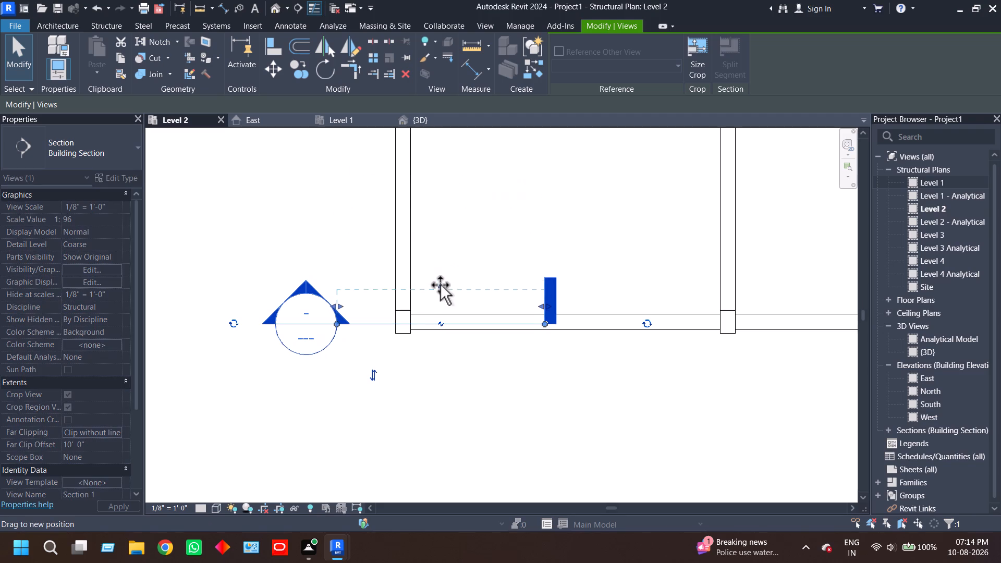
left_click_drag(440, 285, 437, 270)
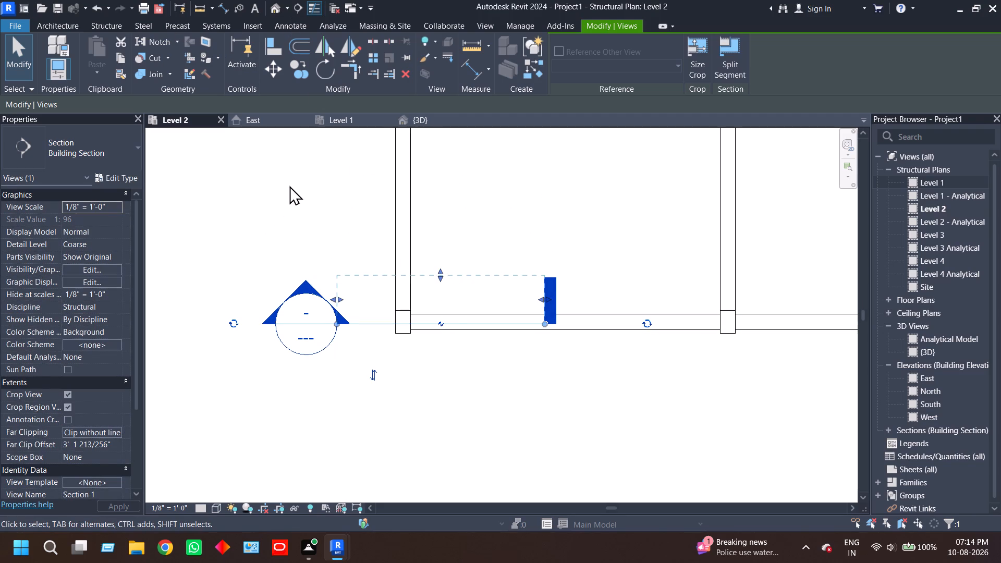
Draw a vertical, west-facing section up through the bottom-west corner column and reduce its far clip offset to about 1' 11".
left_click(300, 6)
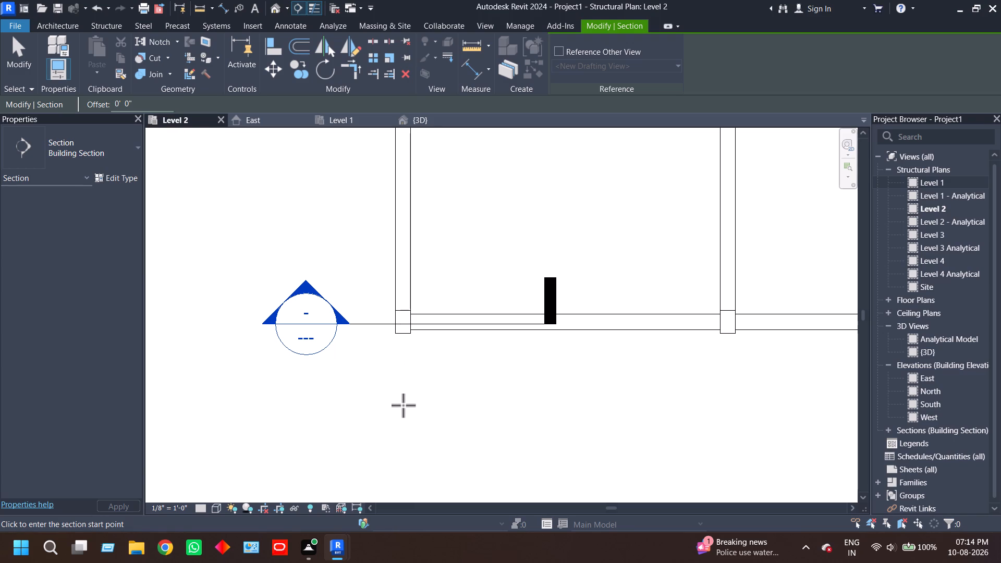
left_click_drag(402, 410, 399, 346)
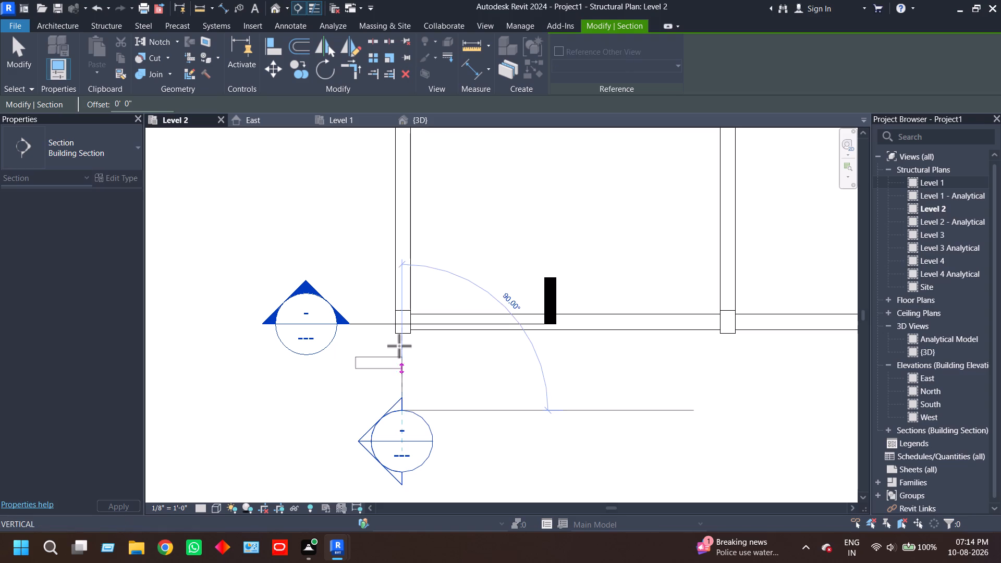
left_click_drag(399, 346, 401, 213)
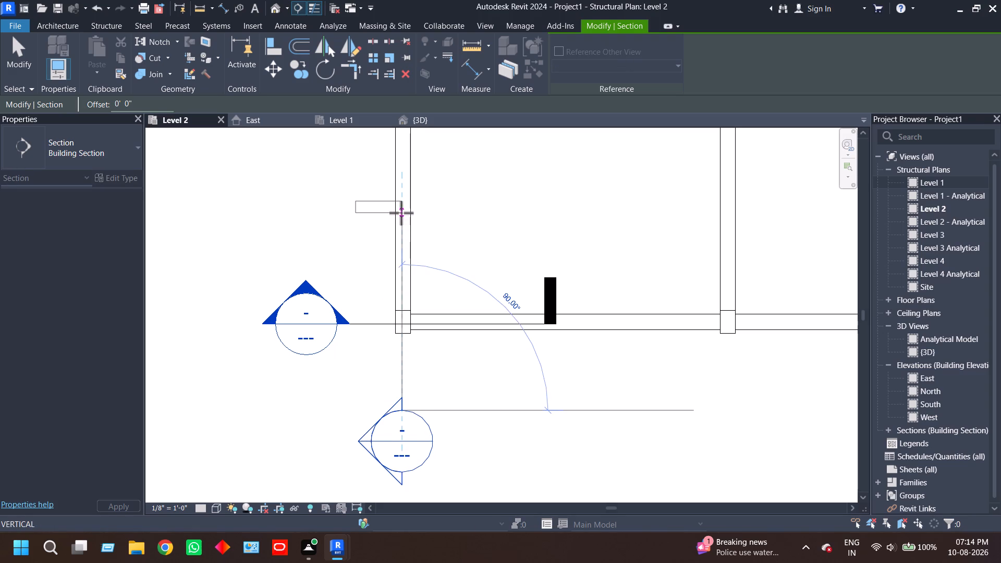
left_click(401, 213)
left_click_drag(252, 309, 377, 313)
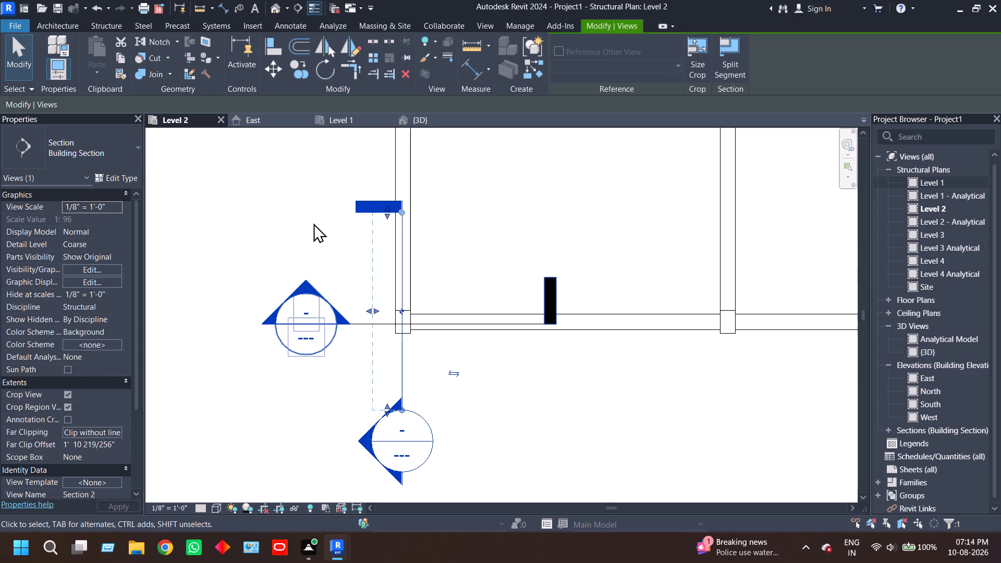
left_click(313, 223)
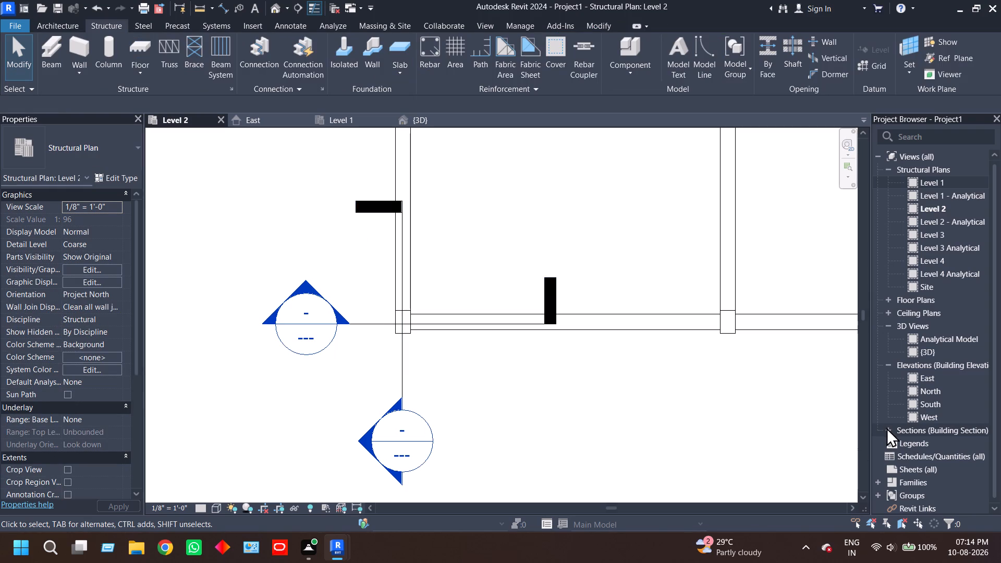
Open the Section 1 view and extend its crop region upward to just above Level 3.
left_click(886, 427)
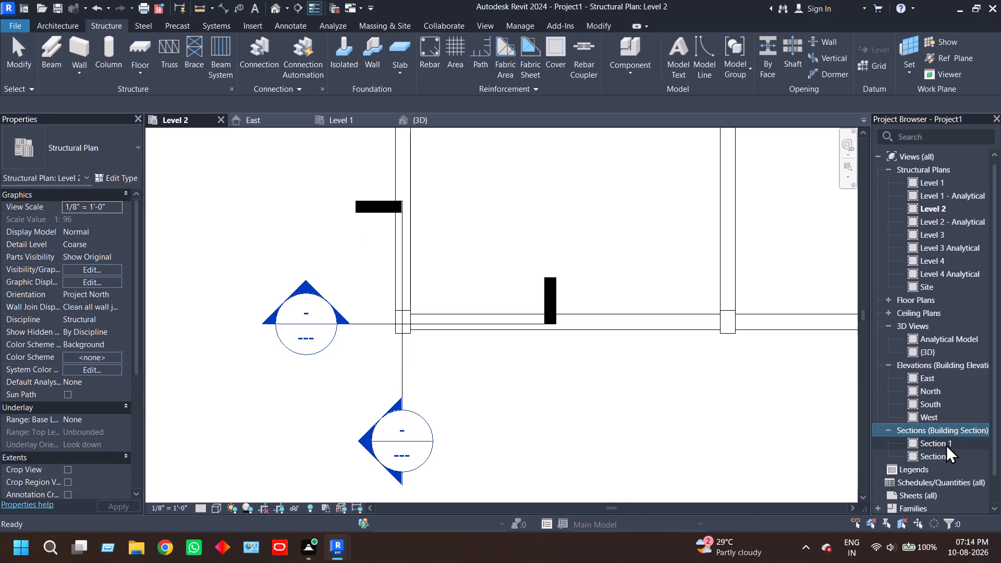
double_click(946, 444)
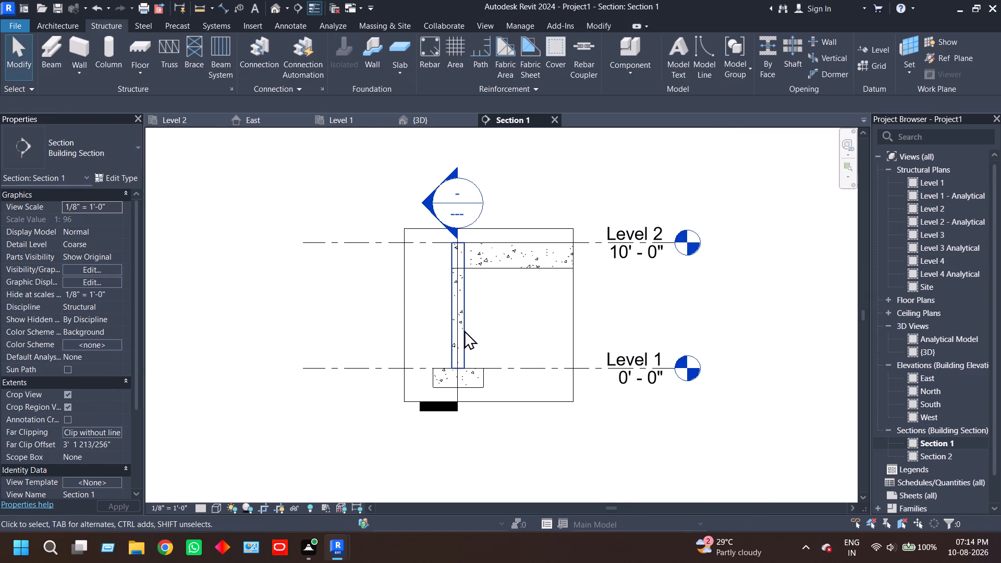
scroll(464, 330, "up", 5)
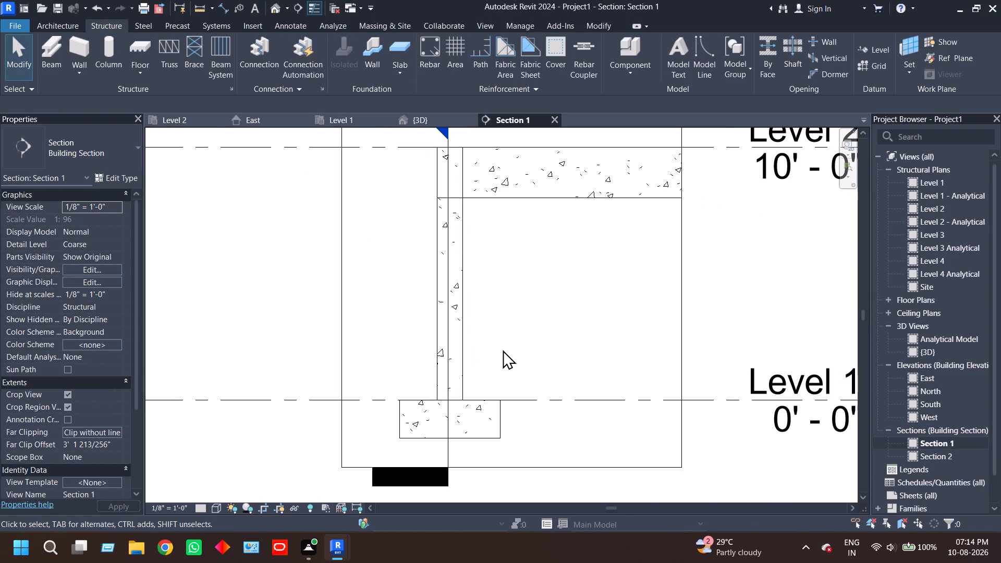
scroll(564, 350, "down", 3)
left_click(555, 199)
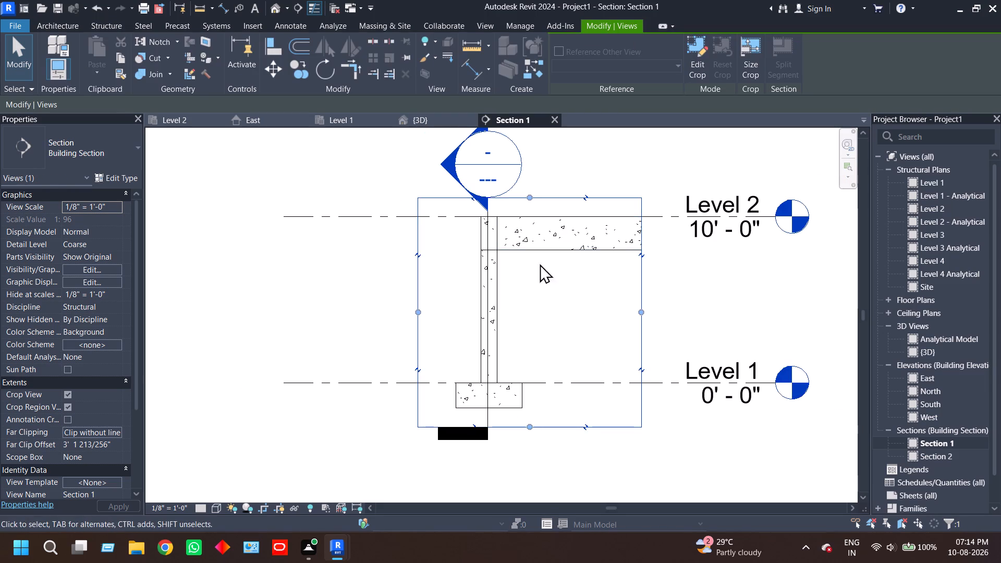
scroll(544, 291, "down", 2)
middle_click_drag(543, 329, 510, 449)
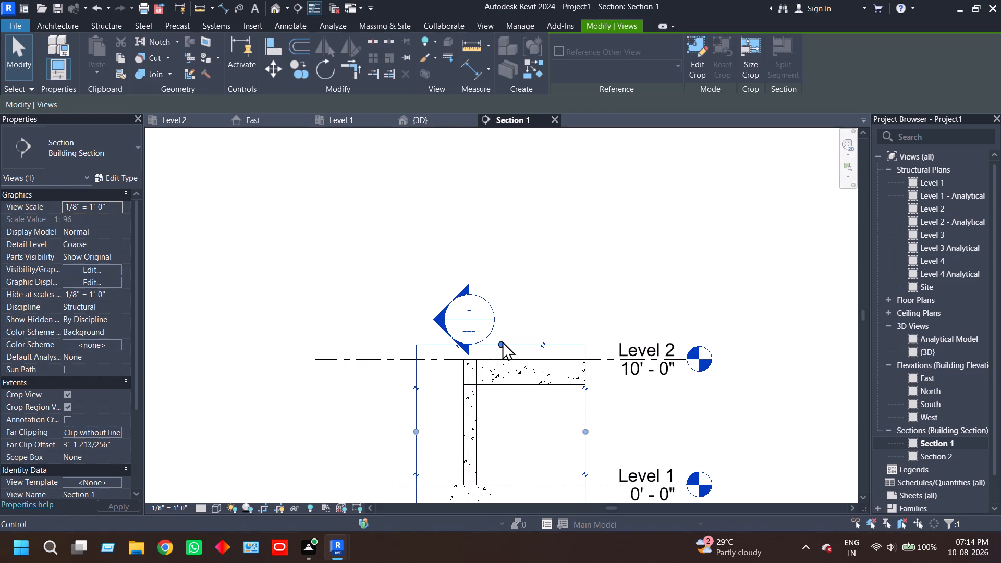
left_click_drag(501, 342, 487, 226)
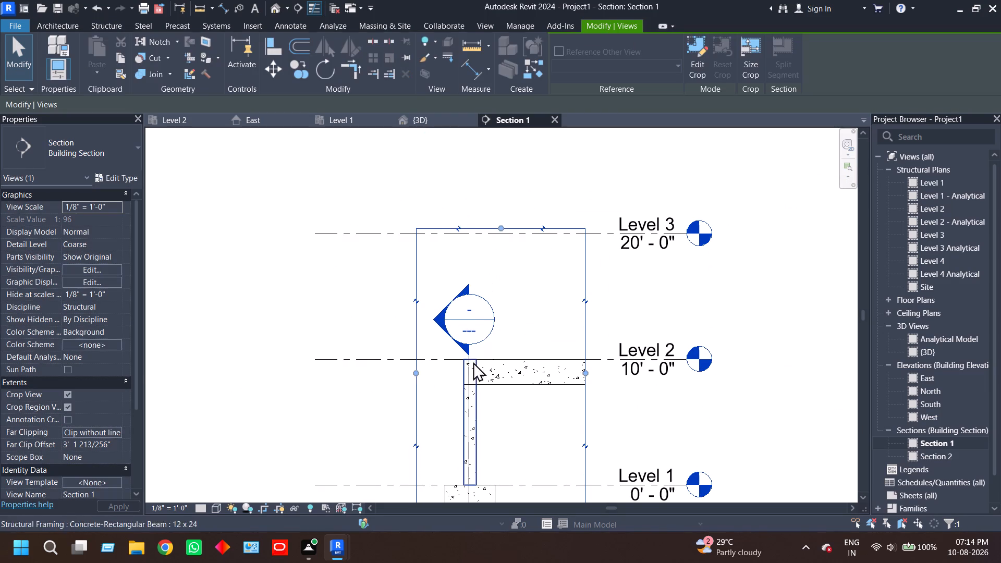
left_click(488, 313)
left_click(506, 450)
Start Rebar placement for the 72" x 48" x 18" footing in Section 1, using rebar shape 02 and bar type #4.
scroll(509, 444, "down", 1)
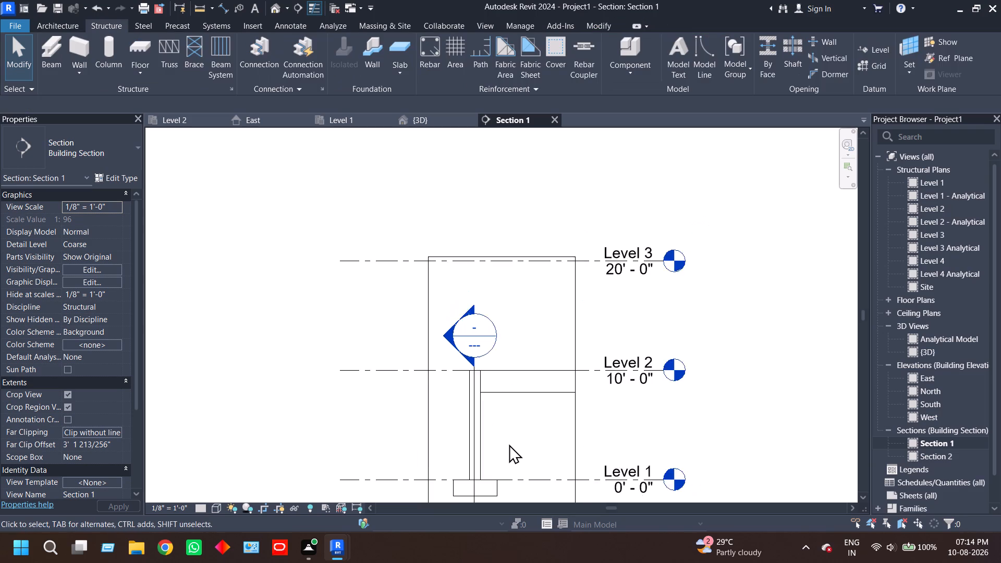
scroll(509, 444, "down", 1)
middle_click_drag(509, 444, 457, 299)
scroll(425, 345, "up", 8)
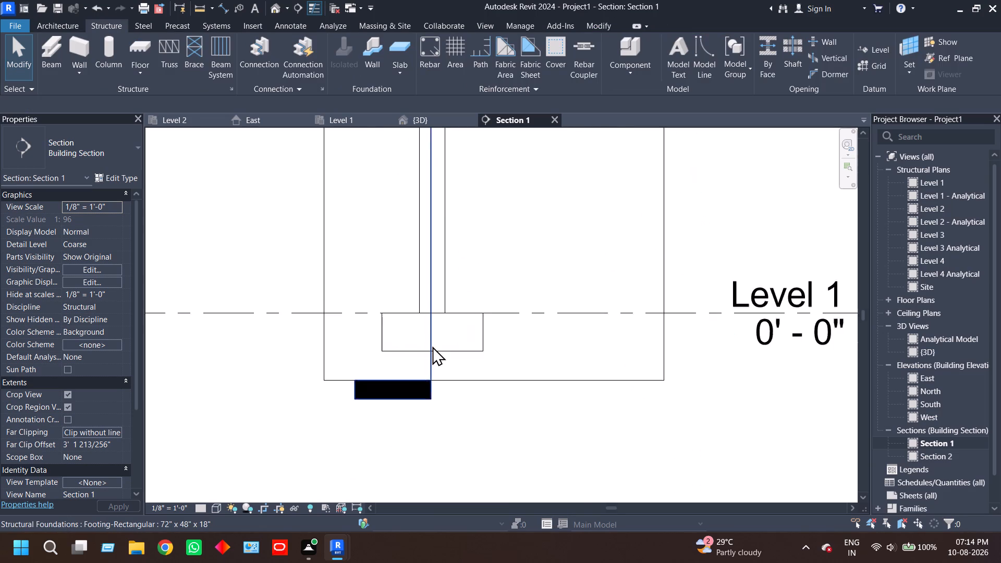
scroll(432, 346, "up", 3)
scroll(534, 443, "down", 2)
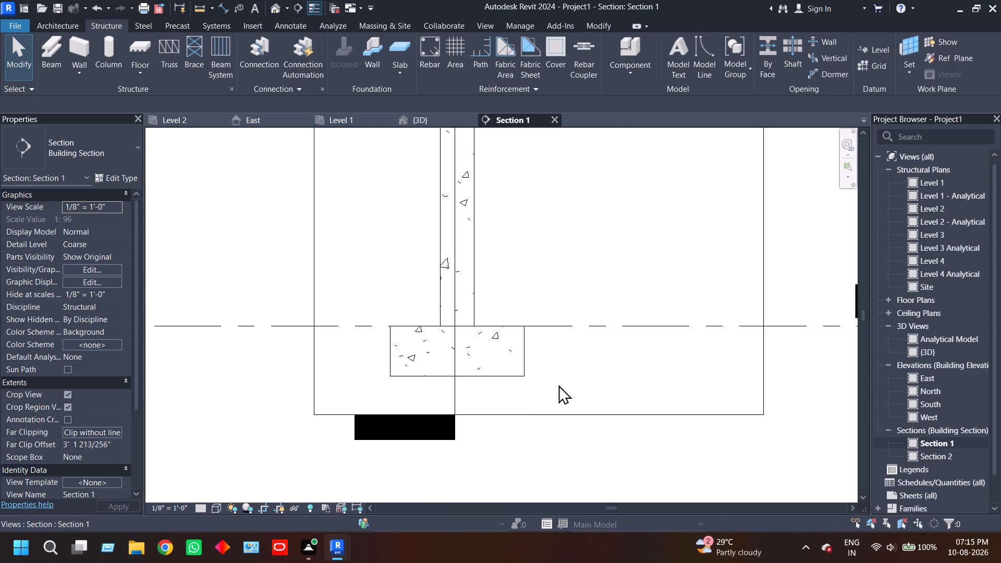
scroll(558, 385, "down", 1)
middle_click_drag(558, 385, 547, 438)
left_click(514, 416)
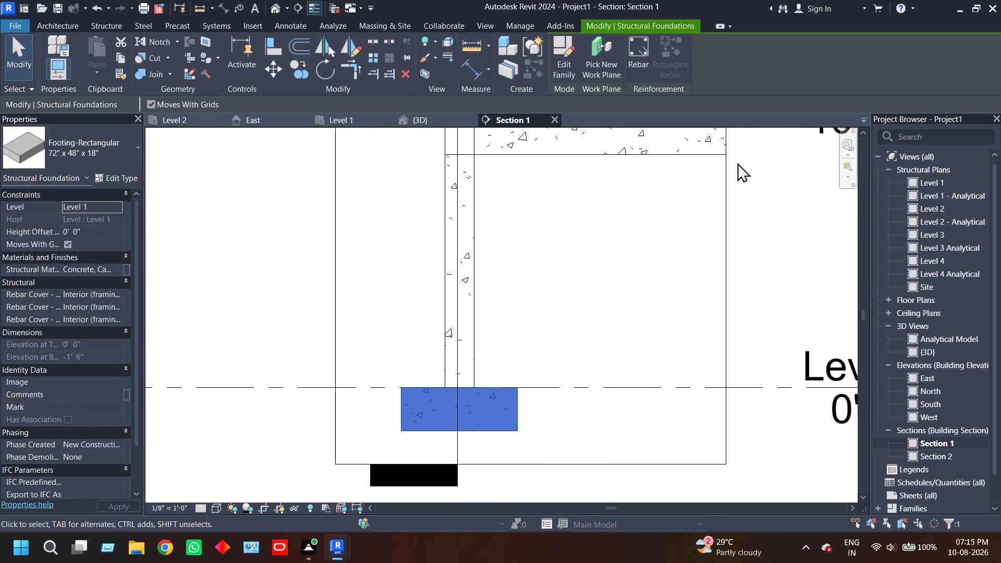
left_click(638, 62)
left_click(520, 305)
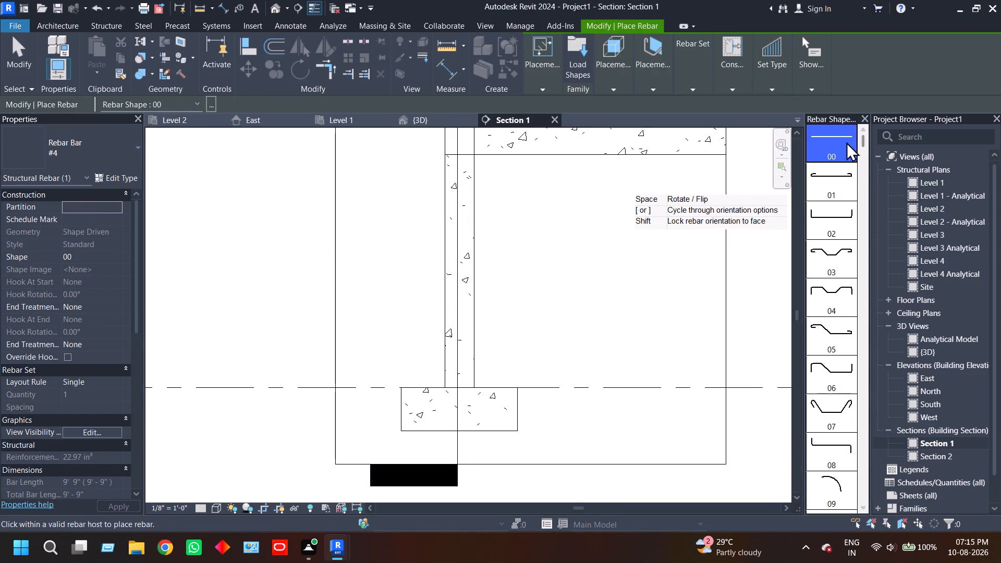
left_click(832, 216)
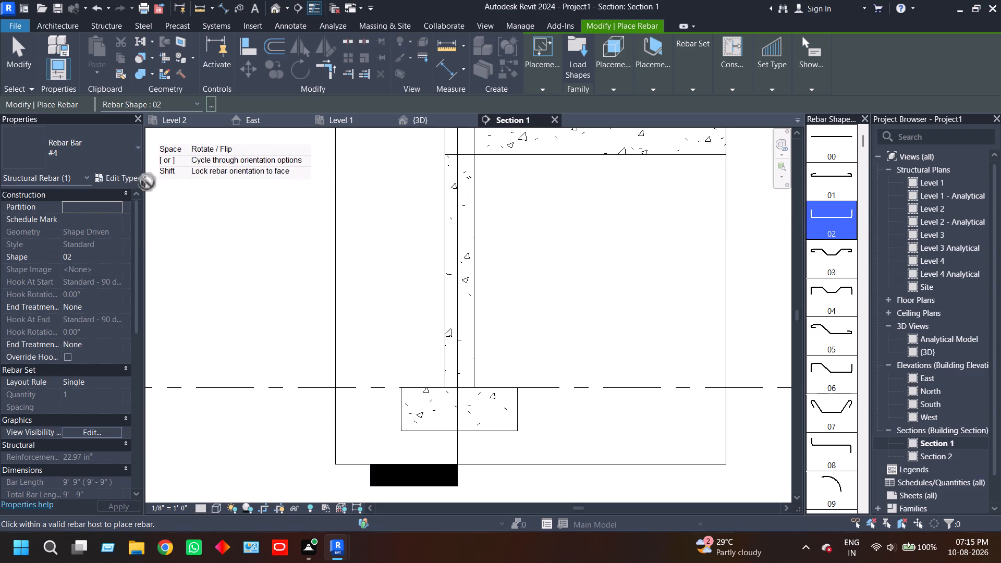
left_click(104, 157)
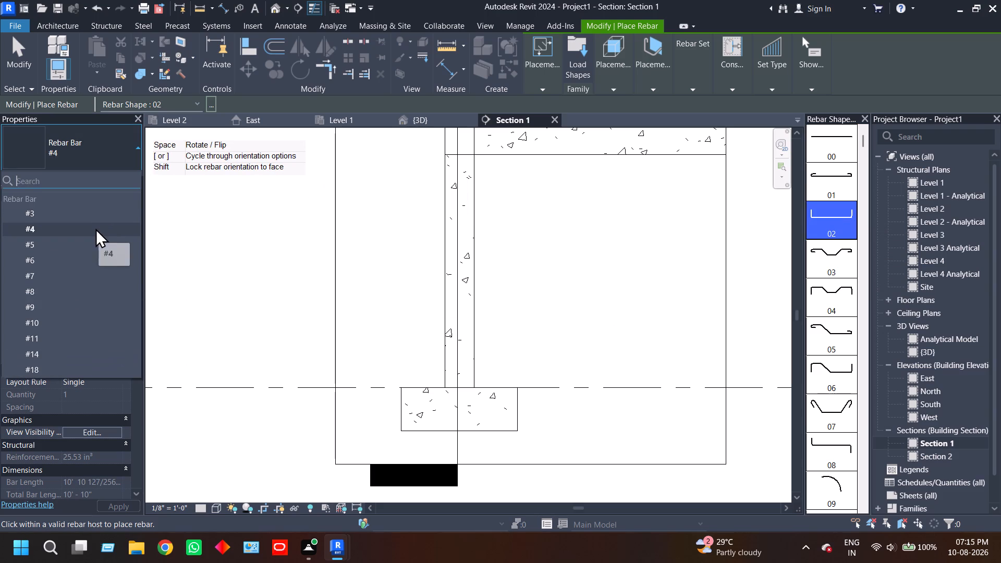
left_click(95, 228)
Duplicate the #4 rebar bar type under the name "footing 12mm".
left_click(127, 172)
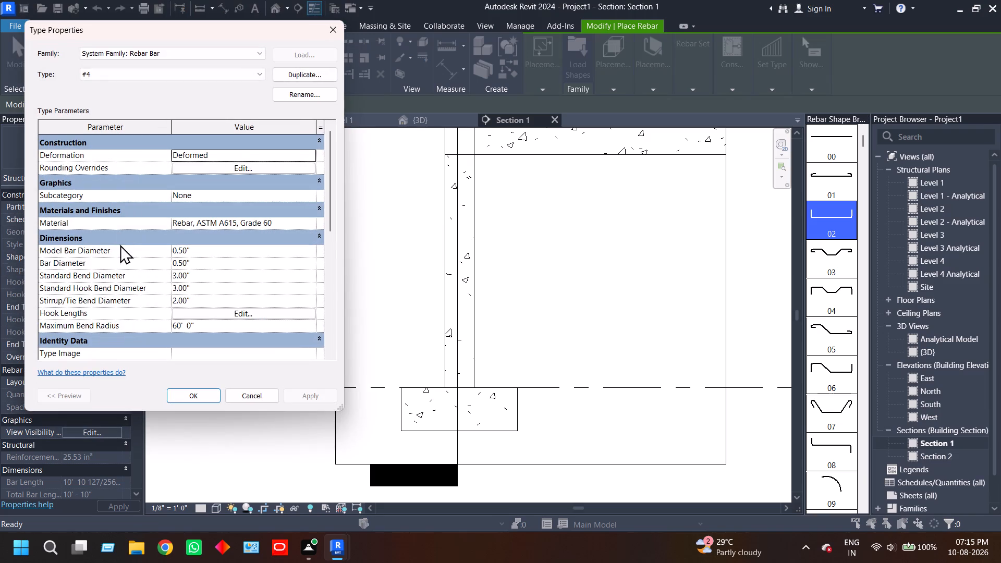
left_click(295, 74)
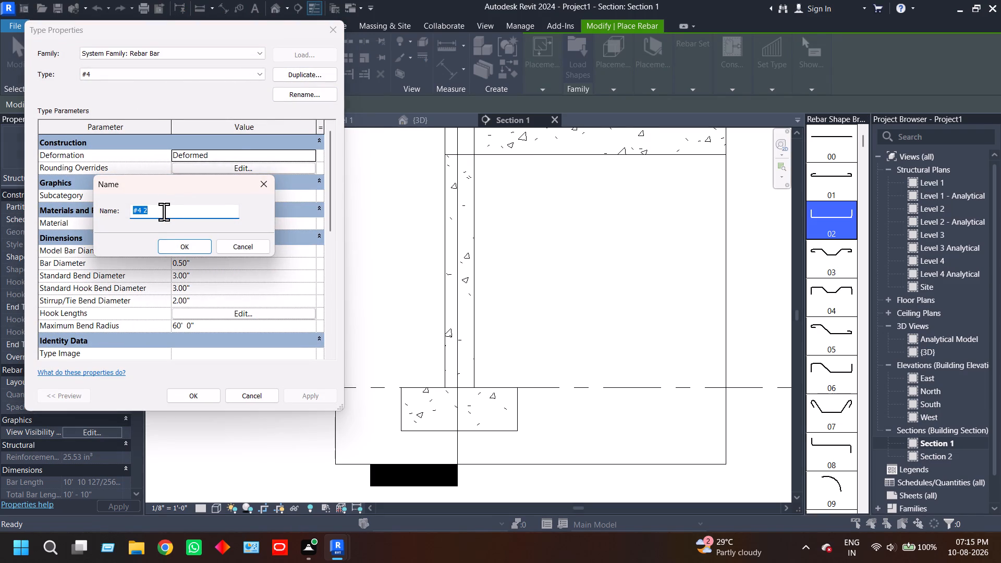
left_click_drag(164, 212, 53, 190)
type("footing")
key("space")
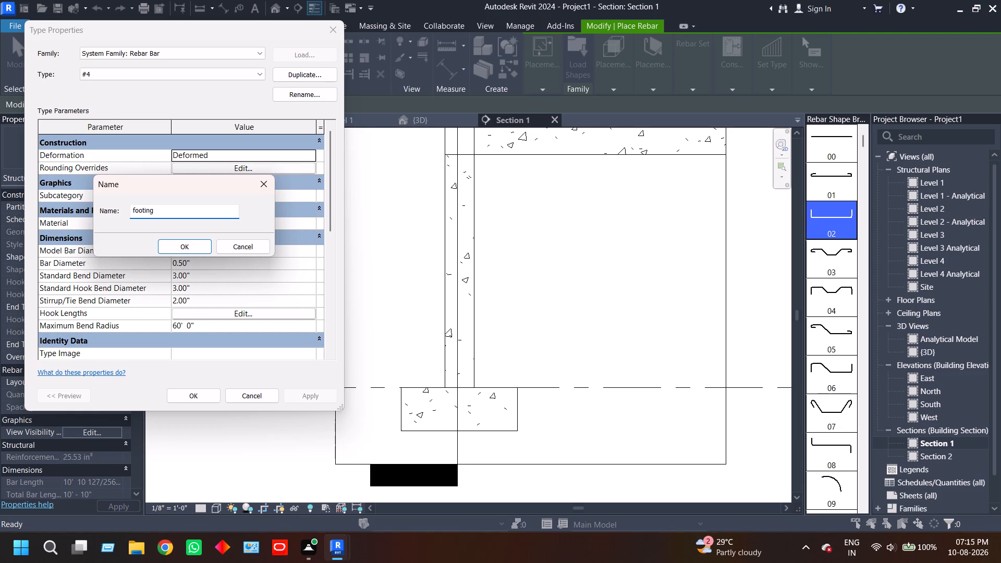
type("12mm")
key("Return")
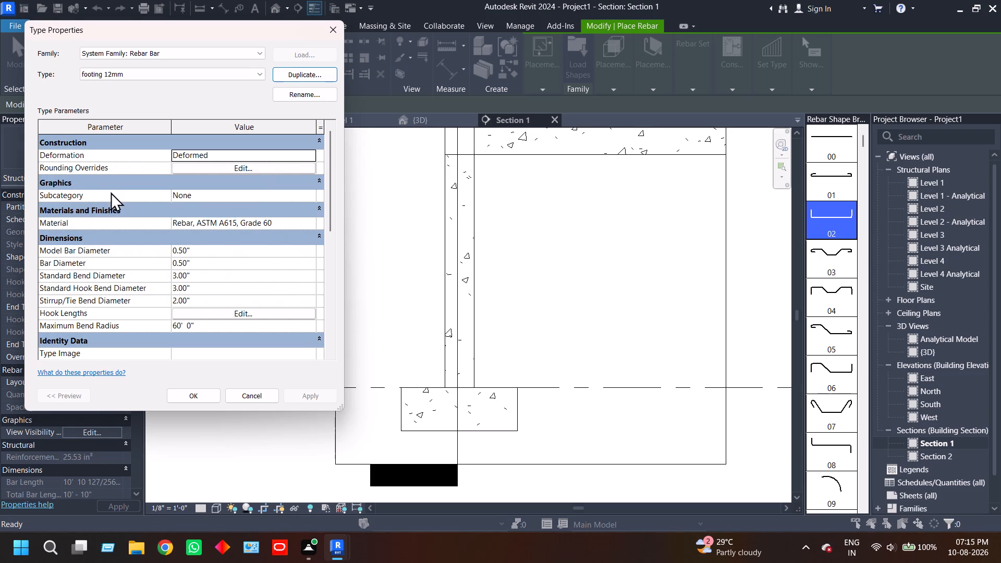
Set the model bar diameter of the "footing 12mm" rebar type to 12mm and accept the type properties.
left_click(201, 253)
left_click_drag(211, 248, 137, 248)
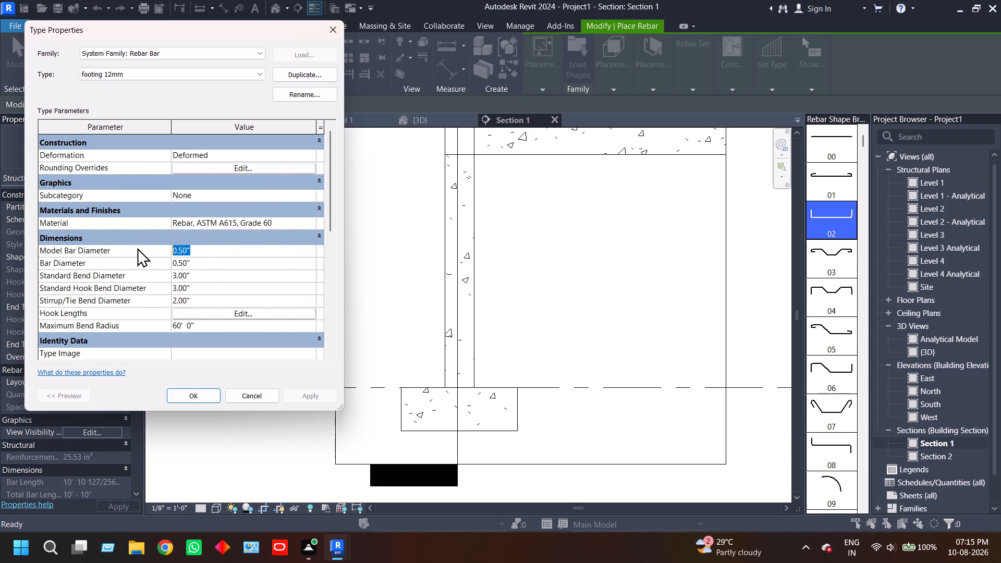
type("12mm")
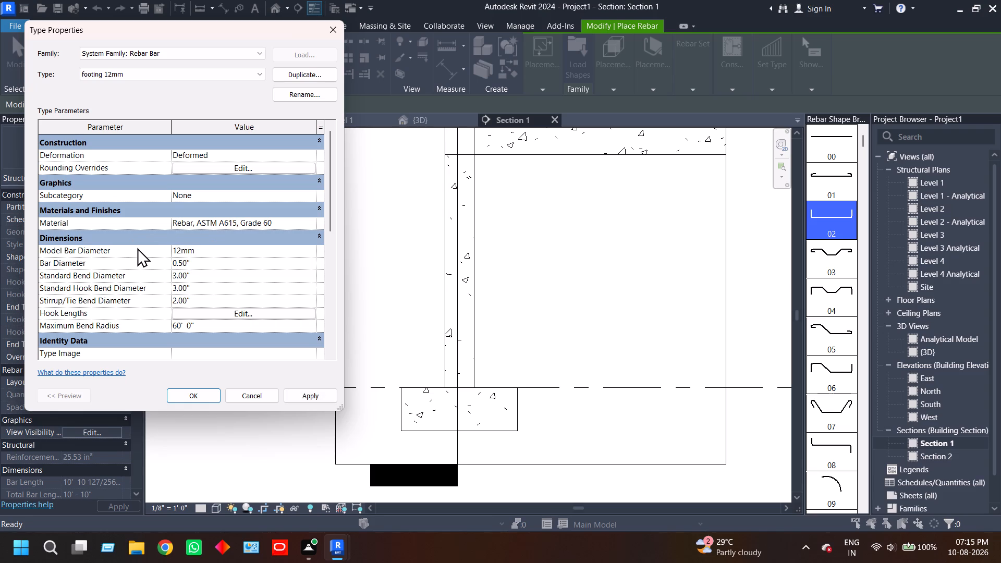
key("Return")
left_click(308, 393)
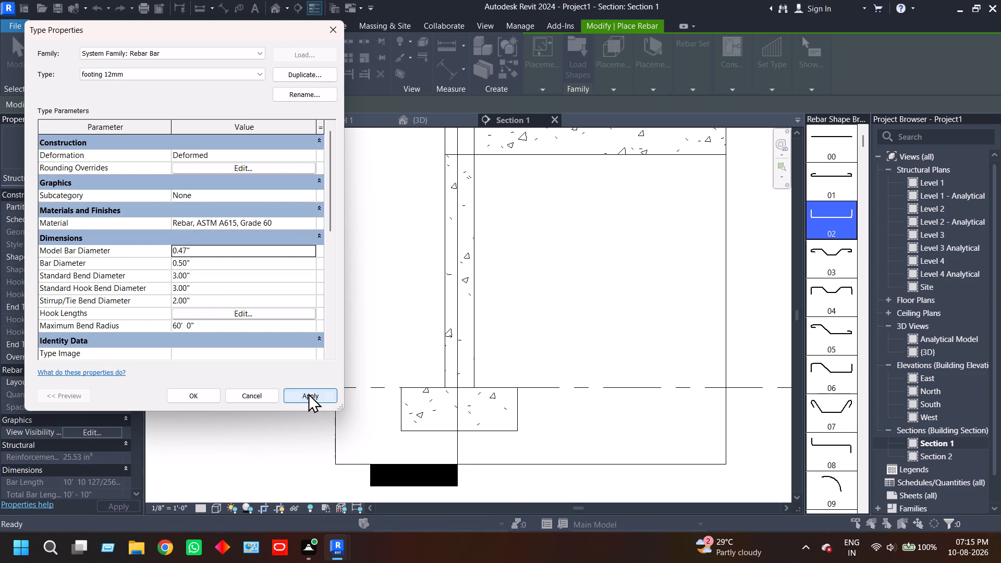
left_click(201, 397)
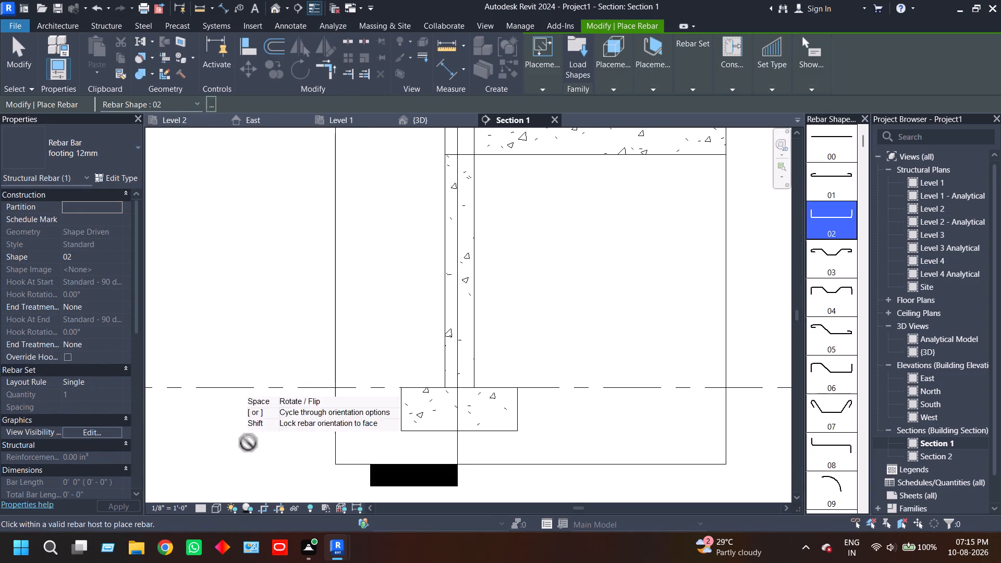
Place a shape 02 rebar set parallel to the work plane along the footing's bottom, using Maximum Spacing layout at 200mm.
scroll(425, 426, "up", 4)
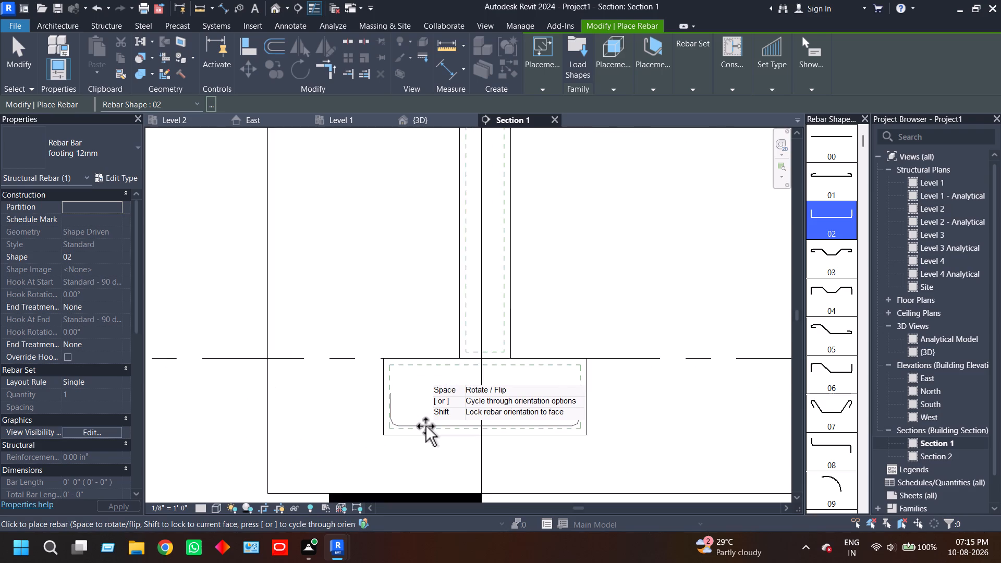
scroll(425, 426, "up", 2)
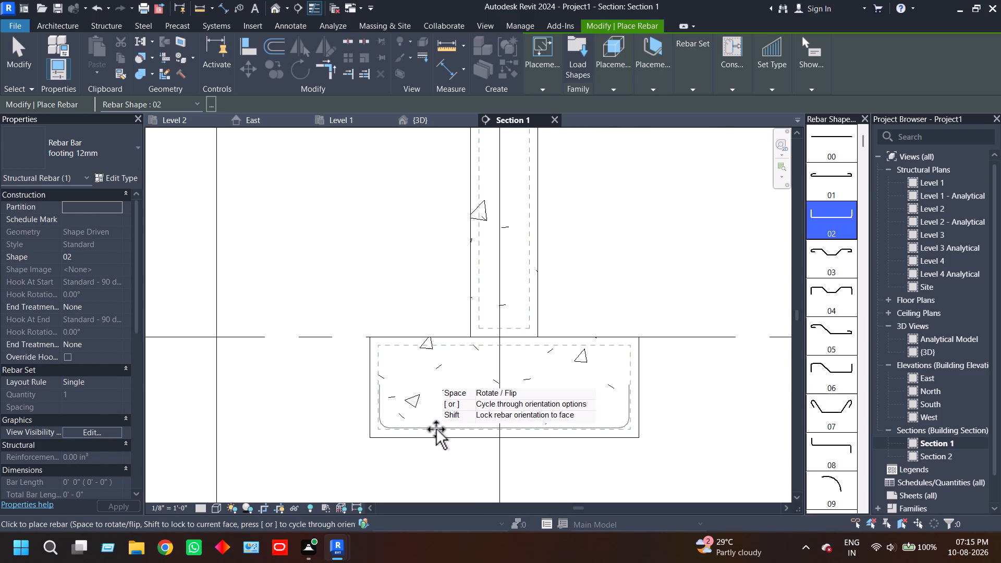
left_click(695, 80)
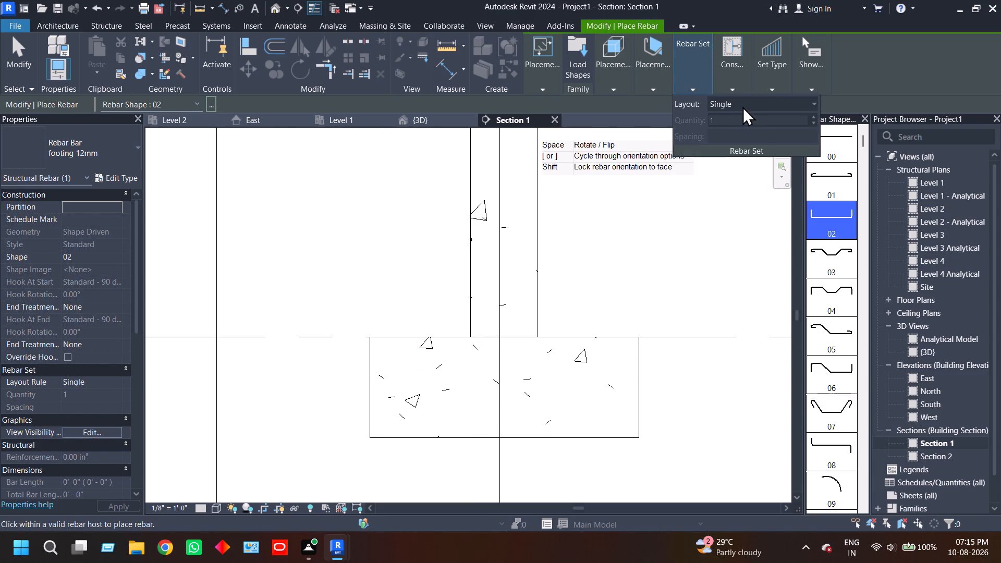
left_click(742, 106)
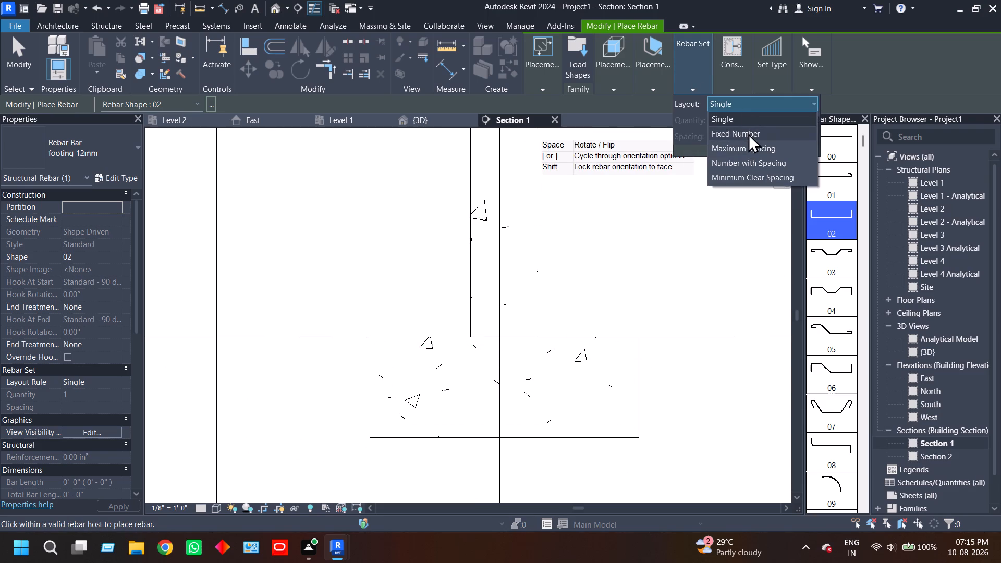
left_click(750, 148)
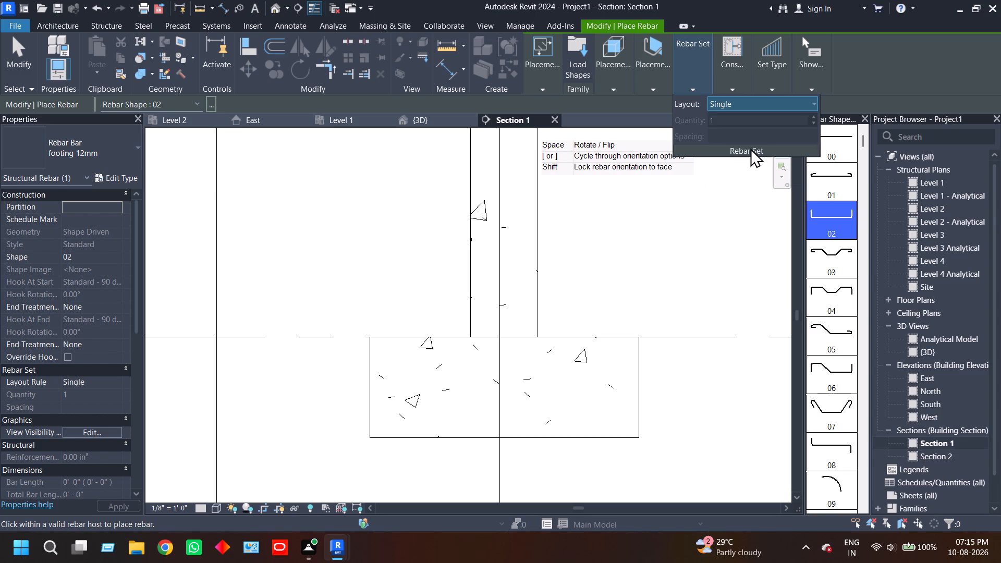
left_click_drag(734, 136, 698, 136)
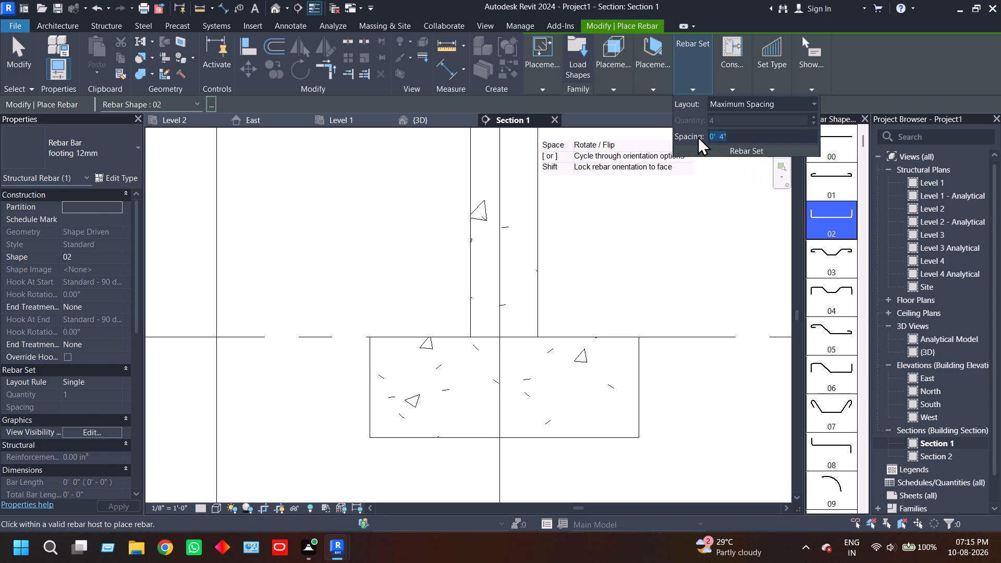
type("200")
type("mm")
key("Return")
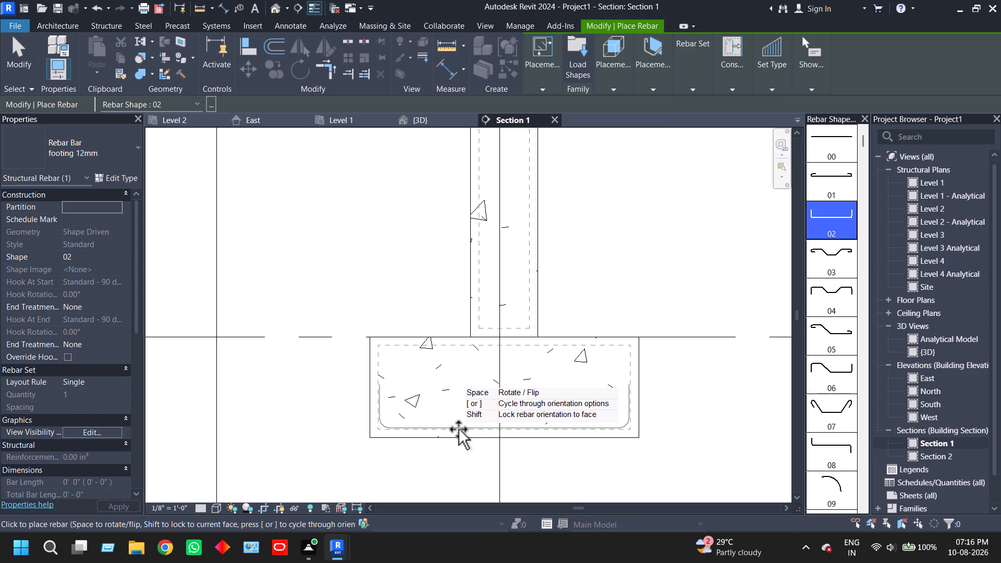
left_click(458, 429)
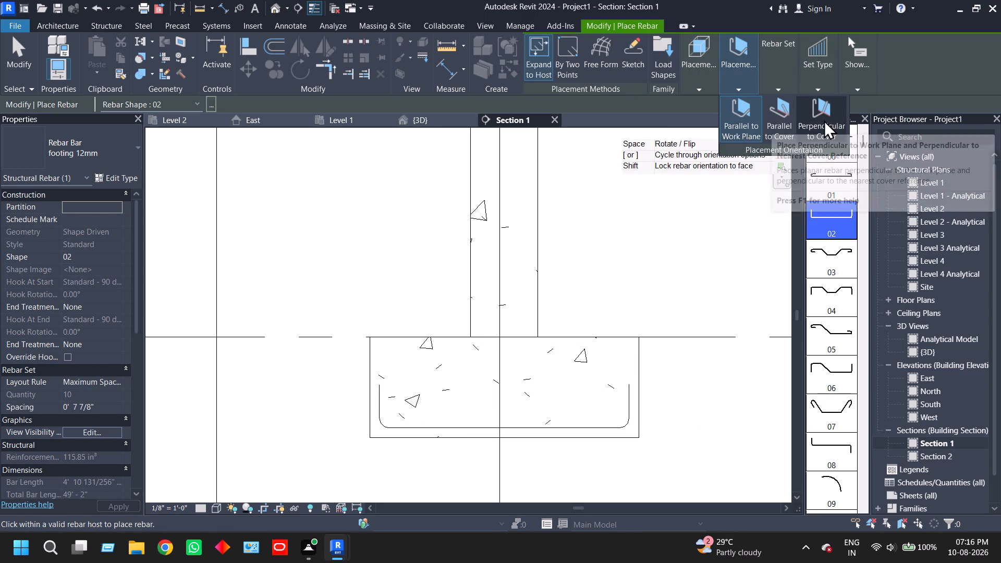
Place a second shape 02 rebar set in the footing, oriented perpendicular to cover, resting on the first set's bottom bar.
left_click(824, 120)
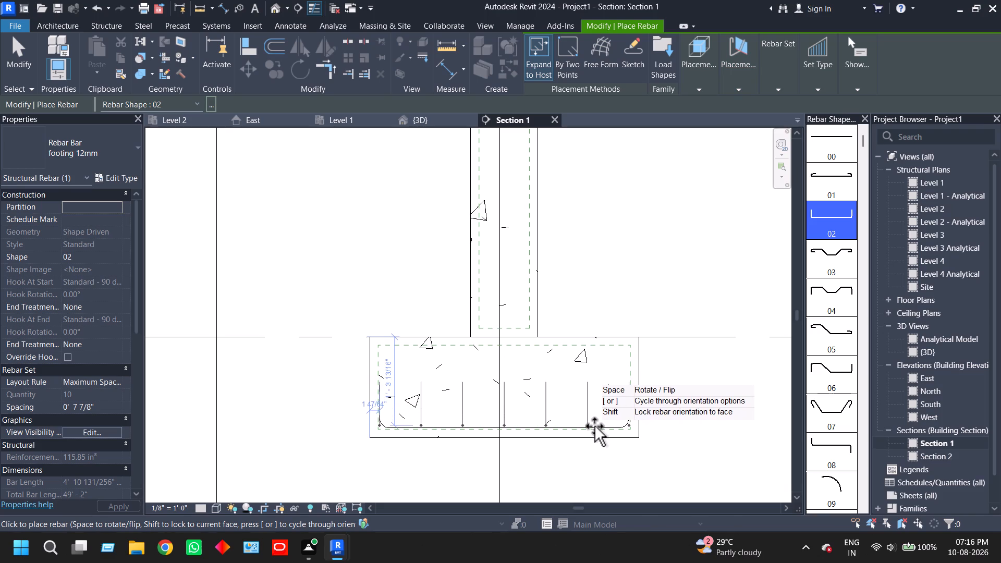
scroll(594, 426, "up", 4)
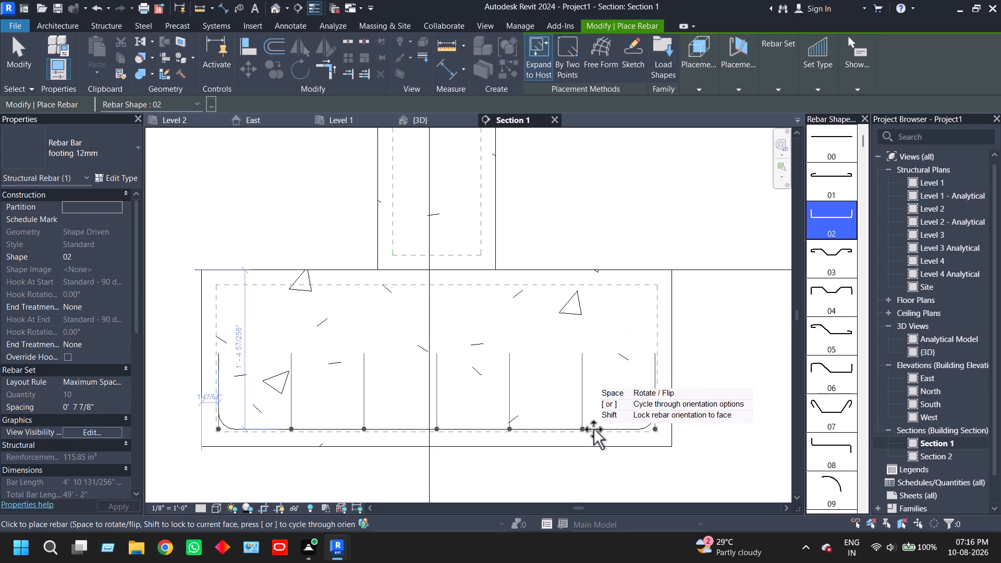
scroll(593, 429, "up", 6)
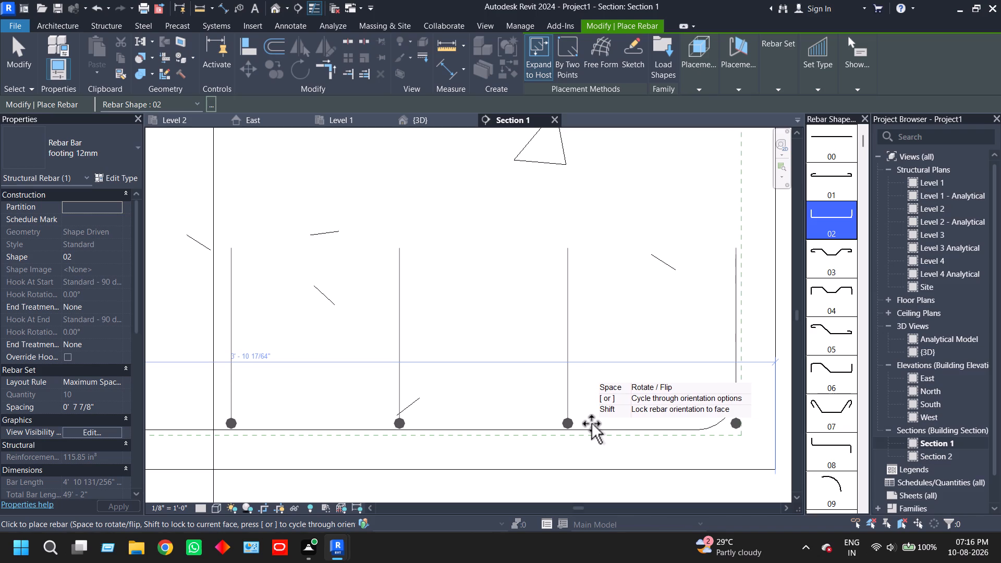
left_click(591, 422)
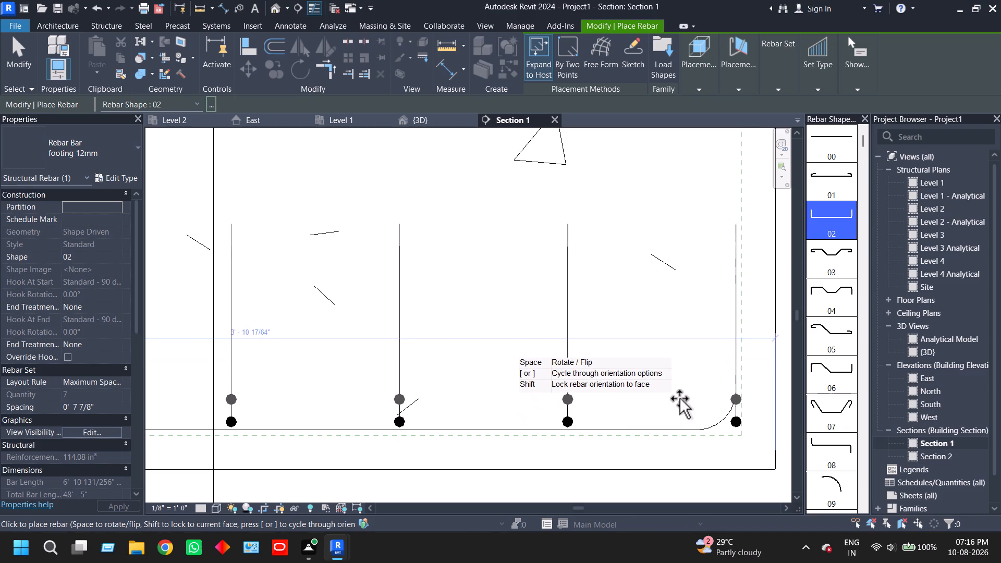
key("Escape")
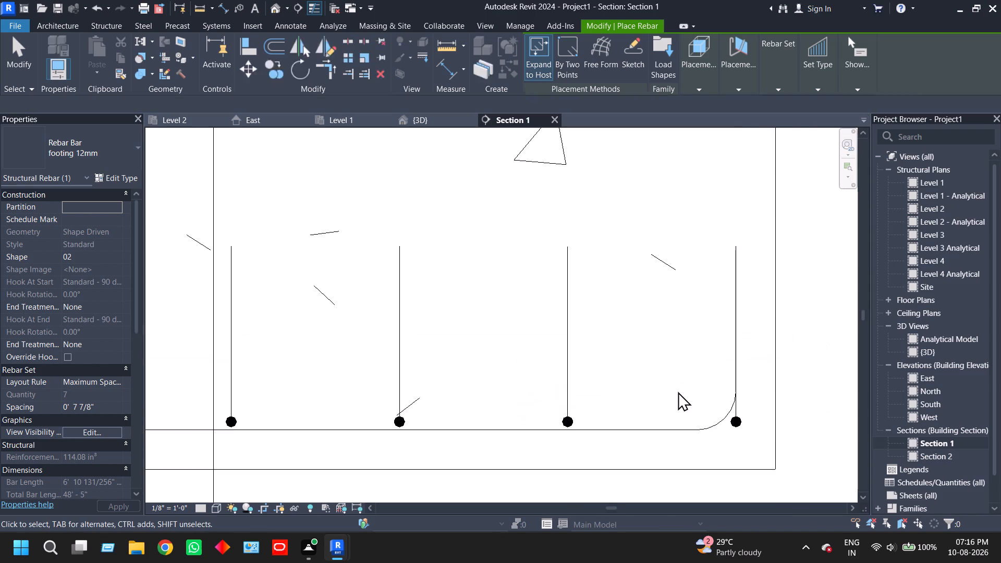
Turn off thin-line display to show the footing rebar in Section 1 with its true line weights.
scroll(678, 391, "down", 6)
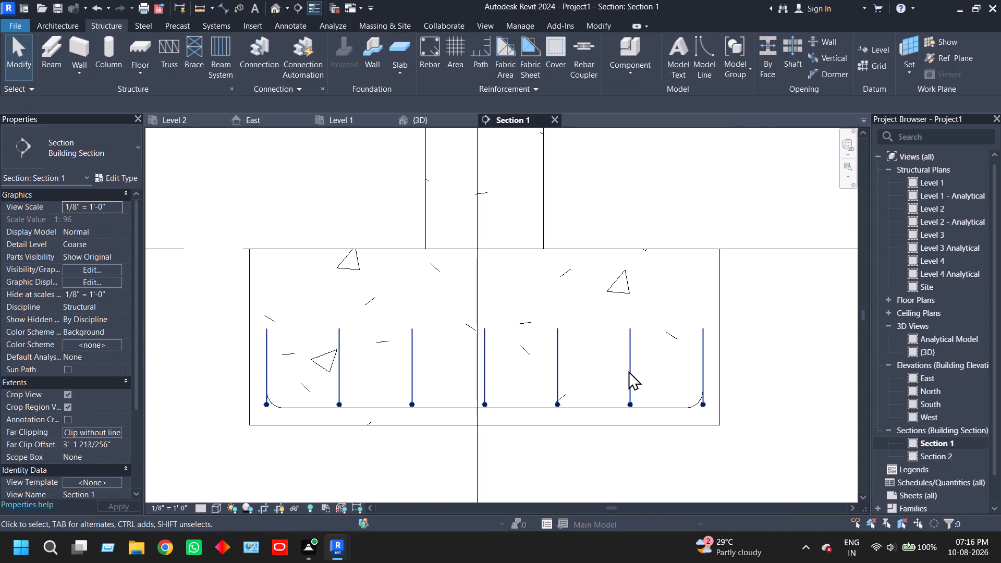
left_click(628, 371)
scroll(706, 369, "up", 7)
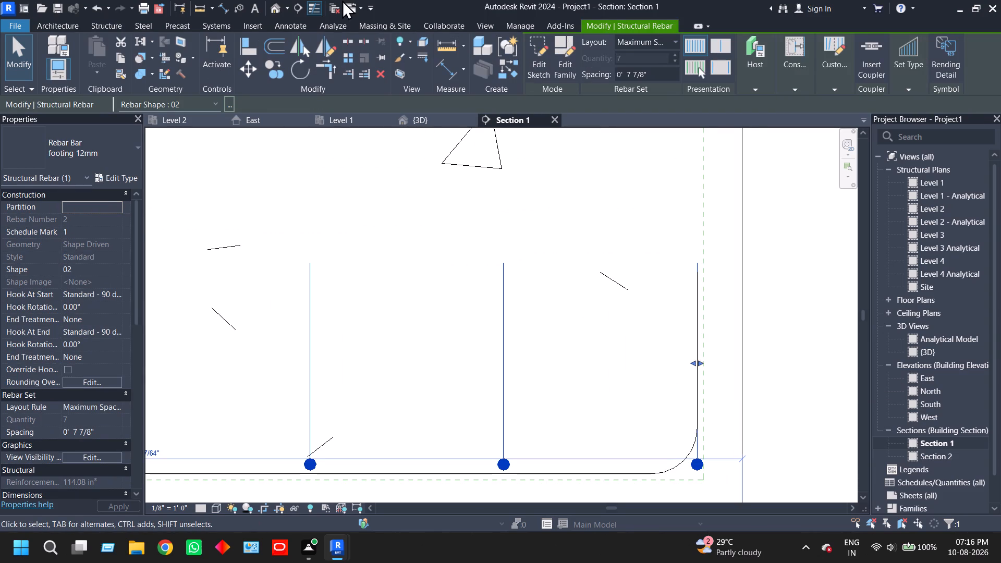
left_click(316, 5)
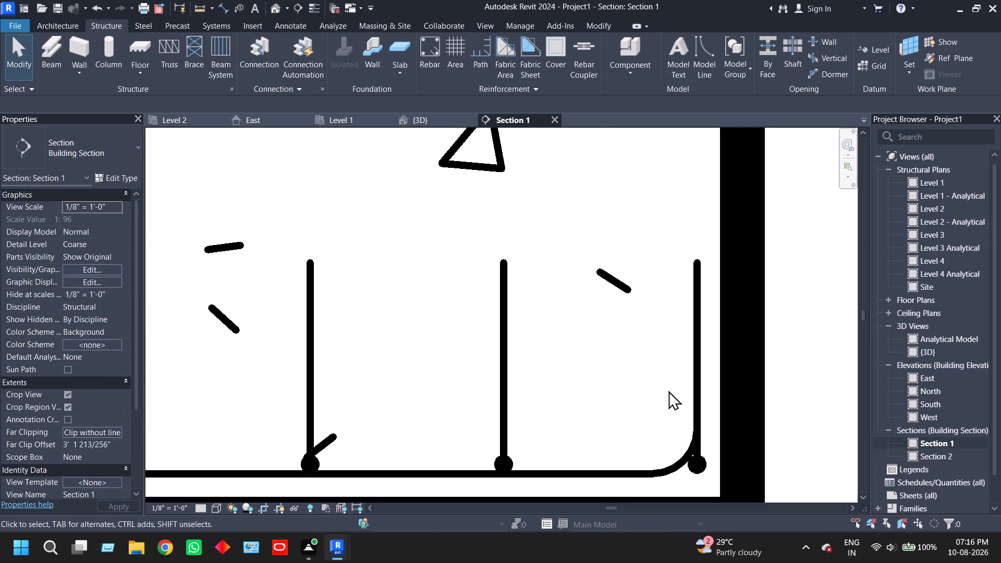
Pull both end bars of the perpendicular rebar set inward, to about where the parallel U-bar's bends meet its straight bottom.
left_click(503, 390)
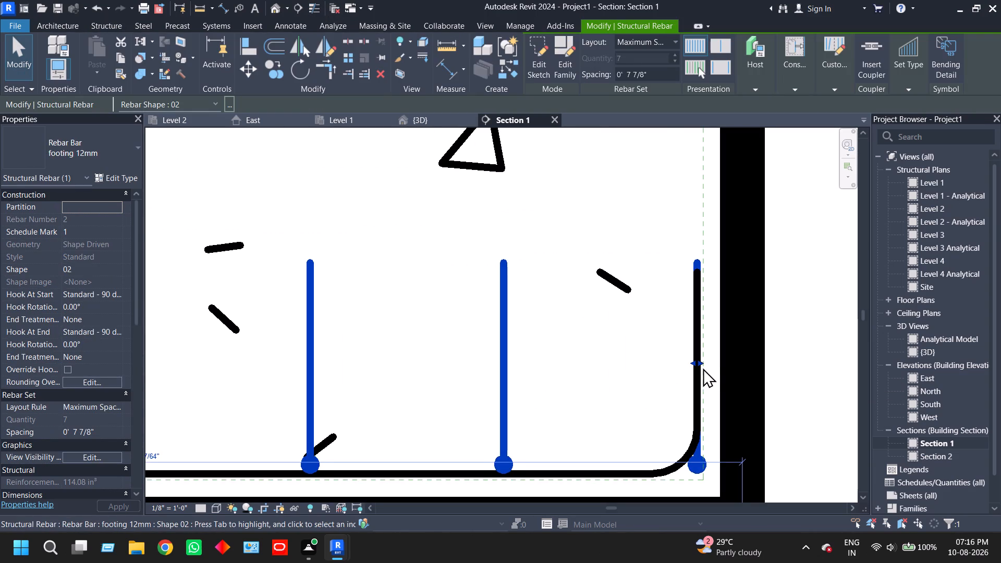
left_click_drag(701, 361, 687, 359)
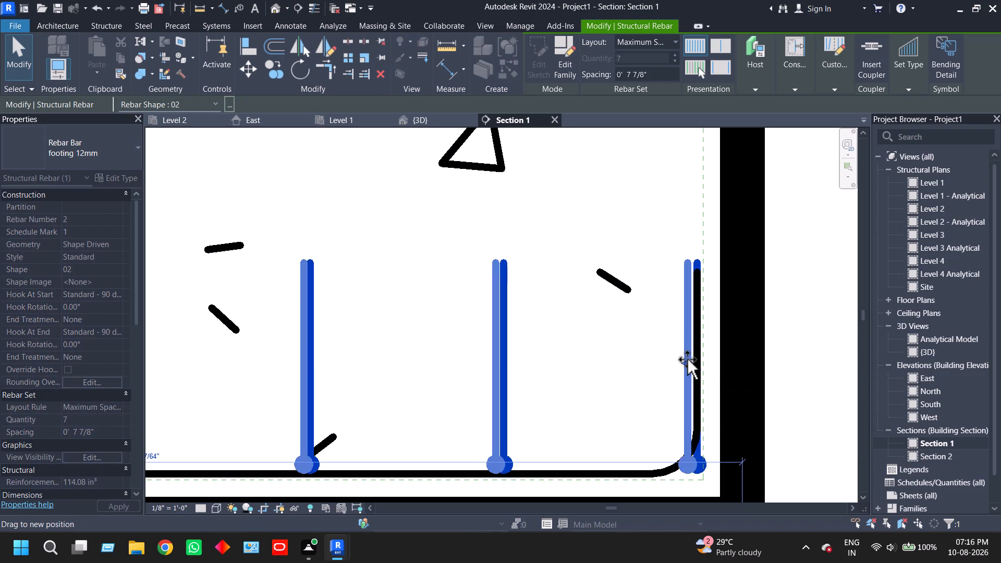
left_click_drag(687, 359, 659, 357)
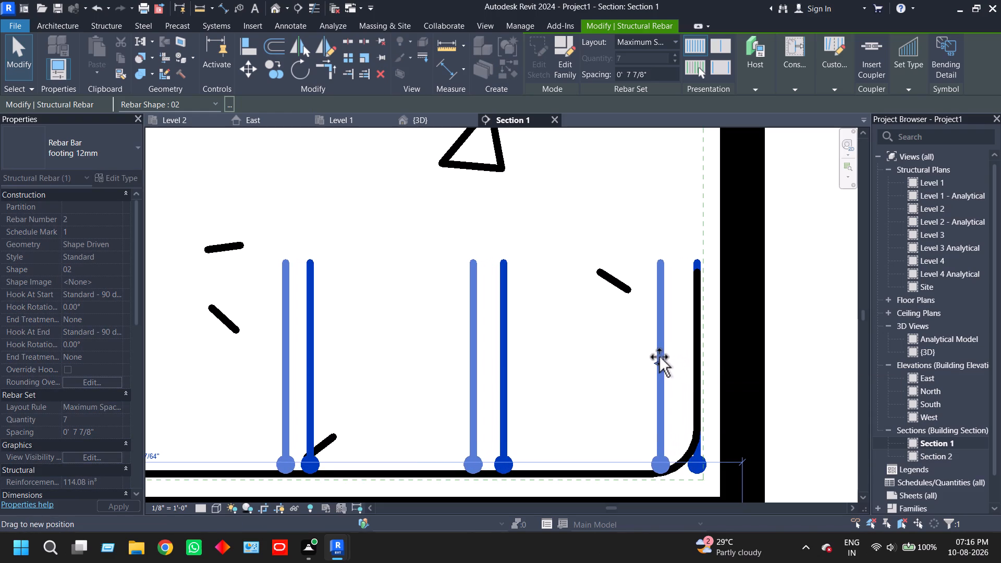
left_click_drag(659, 357, 661, 357)
scroll(593, 427, "down", 5)
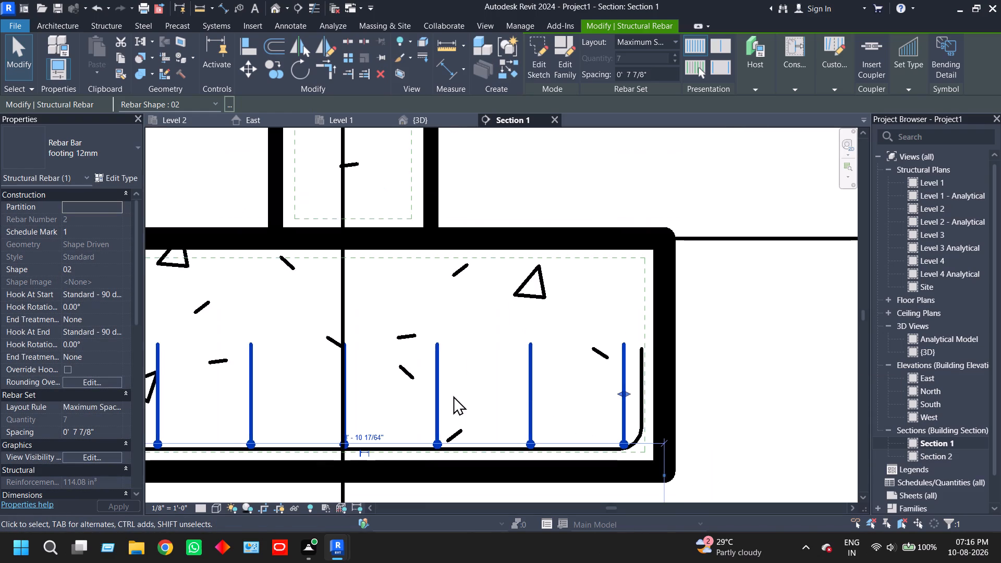
middle_click_drag(453, 396, 689, 368)
scroll(274, 367, "up", 3)
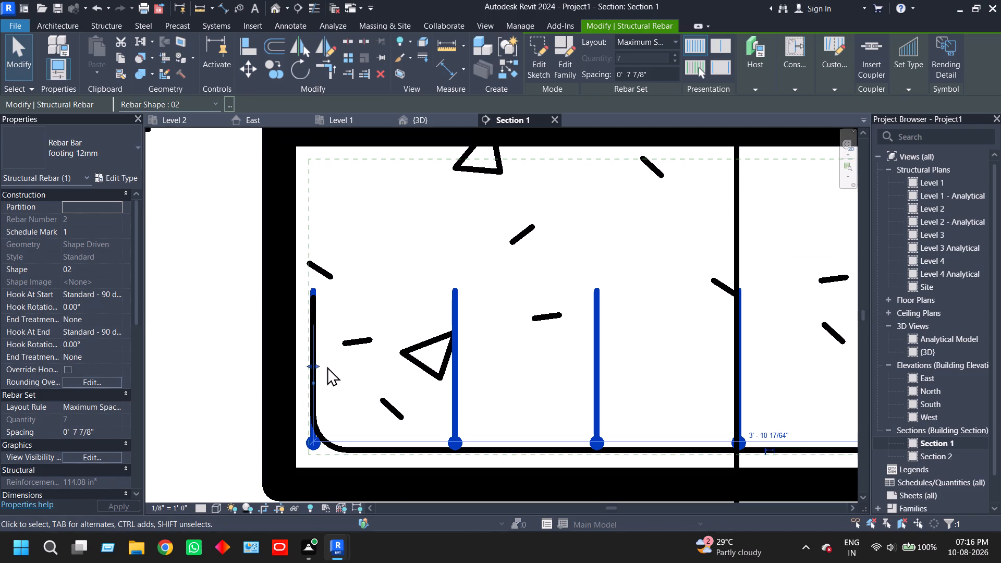
left_click_drag(318, 365, 346, 362)
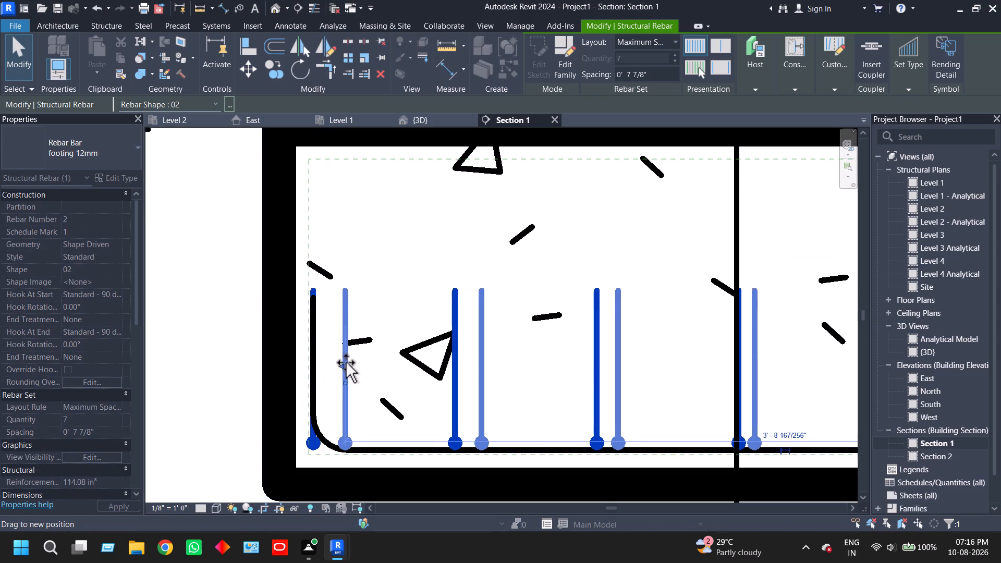
left_click_drag(346, 362, 346, 362)
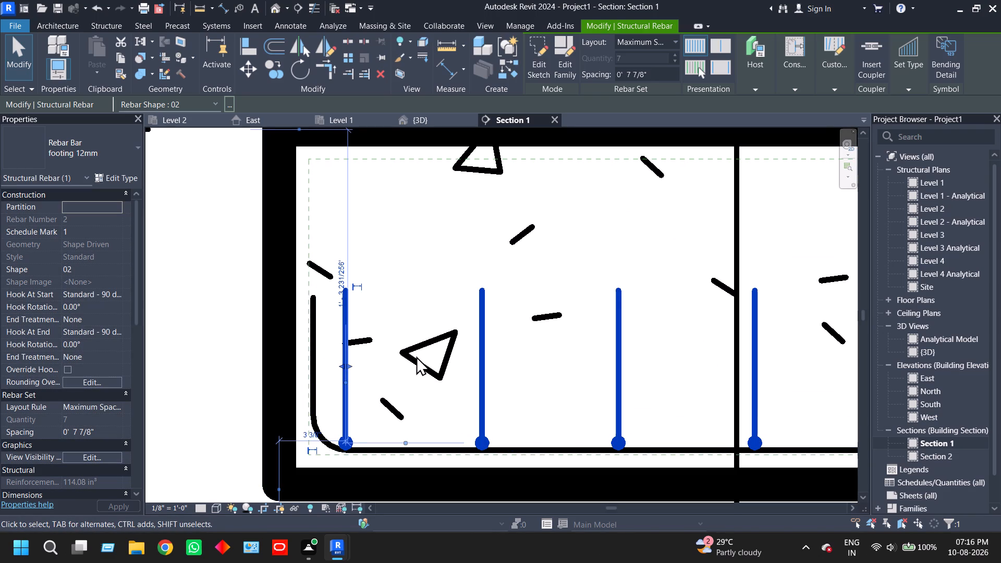
Nudge the perpendicular rebar set up slightly so its bars sit above the parallel U-bar.
scroll(536, 401, "down", 2)
middle_click_drag(536, 403, 427, 361)
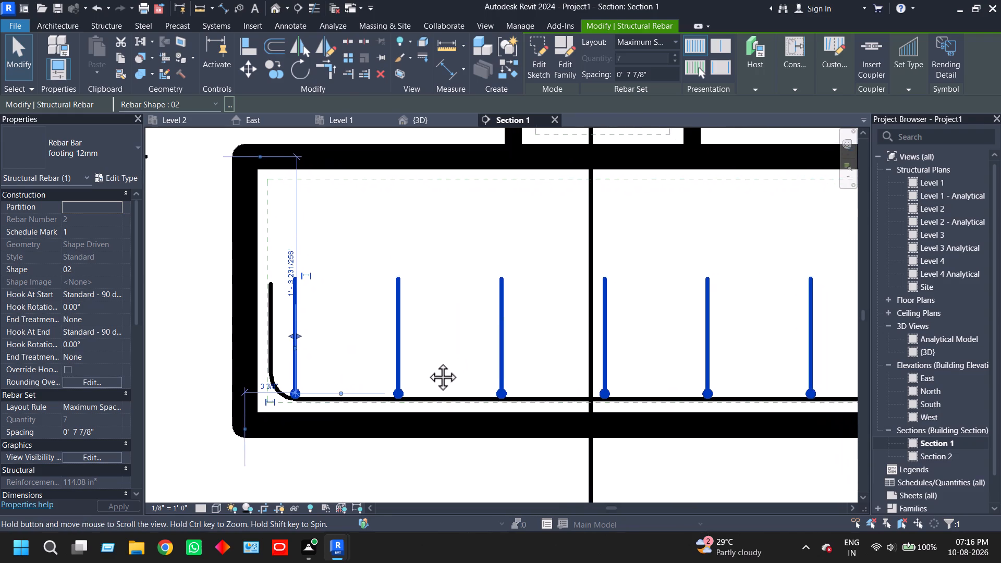
middle_click_drag(427, 361, 413, 360)
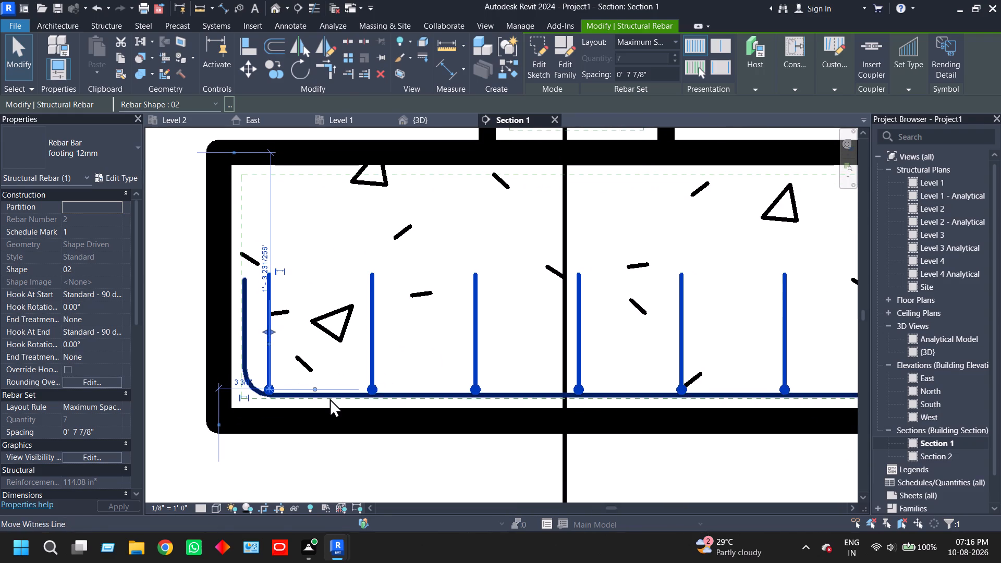
key("Up")
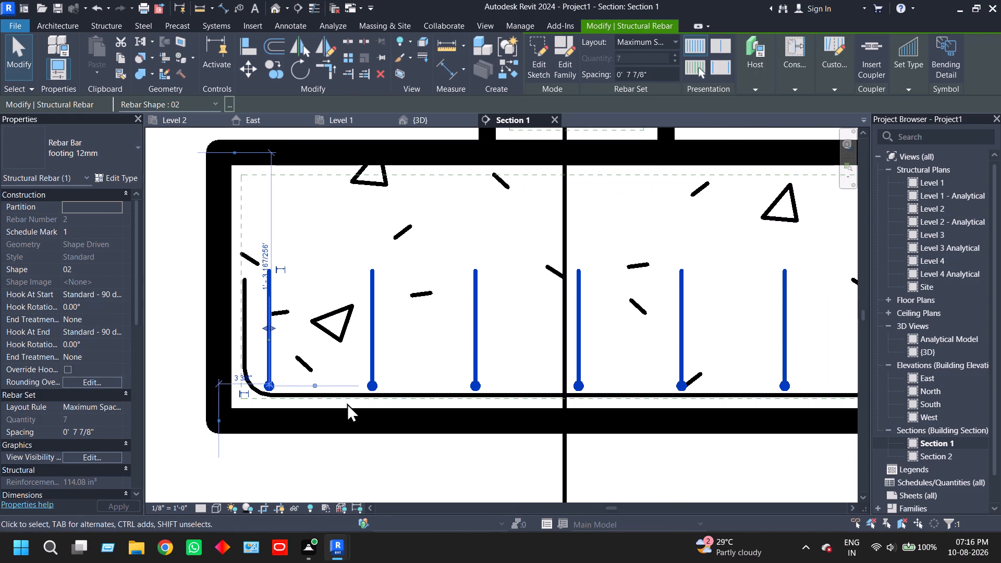
Move both end bars of the perpendicular set slightly back outward, placing the first about 2.6" from the footing's side.
left_click_drag(263, 328, 259, 328)
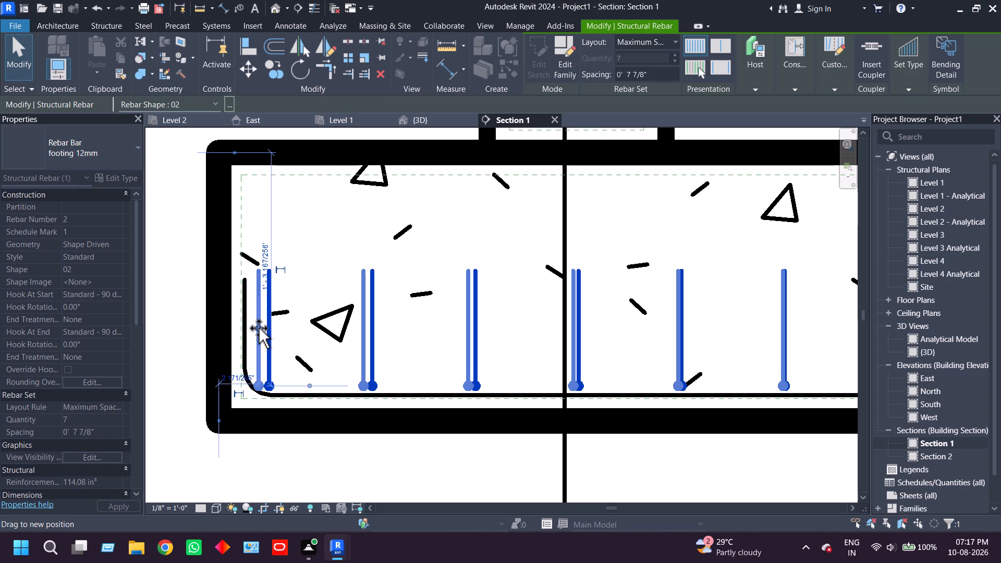
left_click_drag(259, 328, 258, 328)
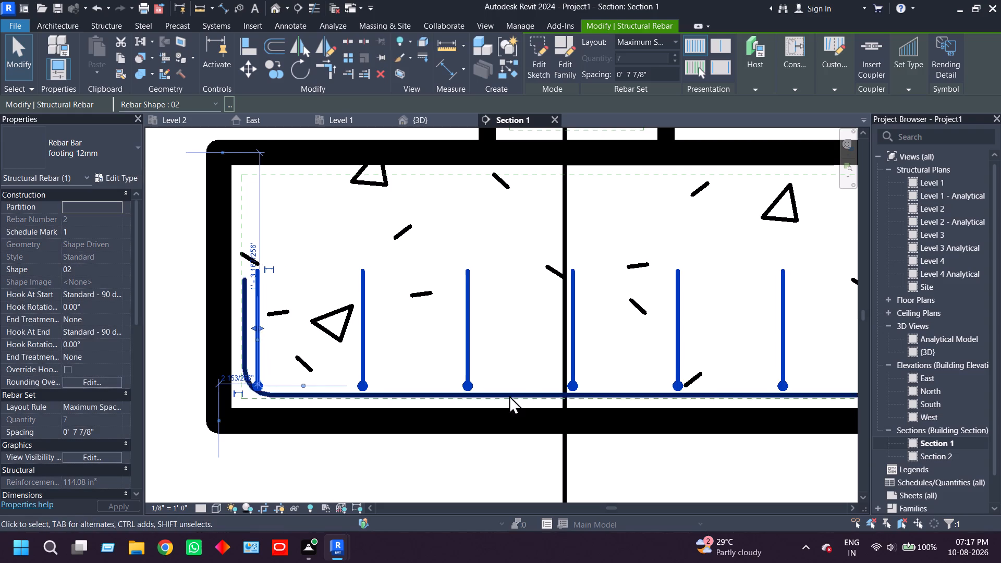
scroll(527, 386, "down", 3)
middle_click_drag(574, 383, 356, 387)
scroll(526, 376, "up", 7)
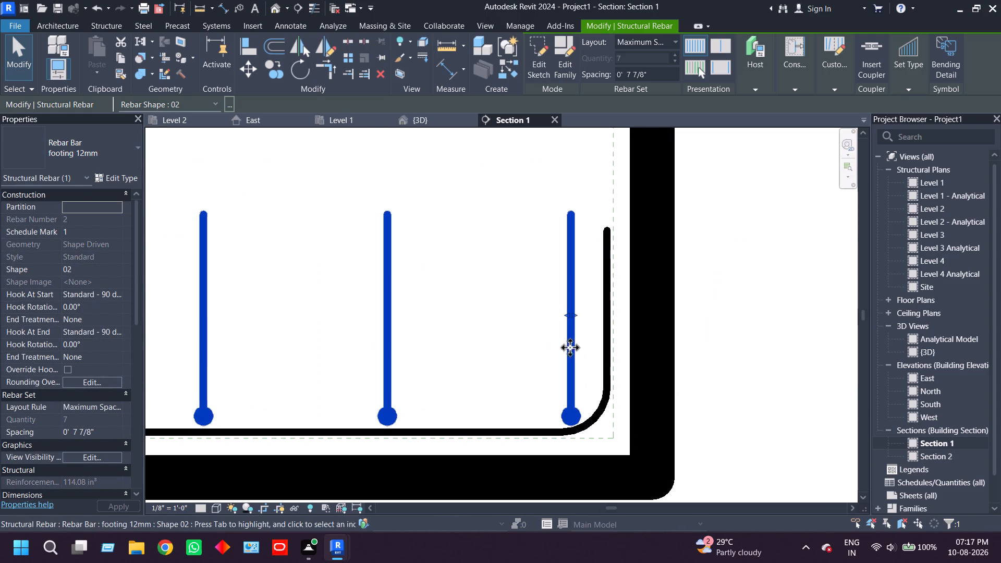
left_click_drag(574, 314, 579, 314)
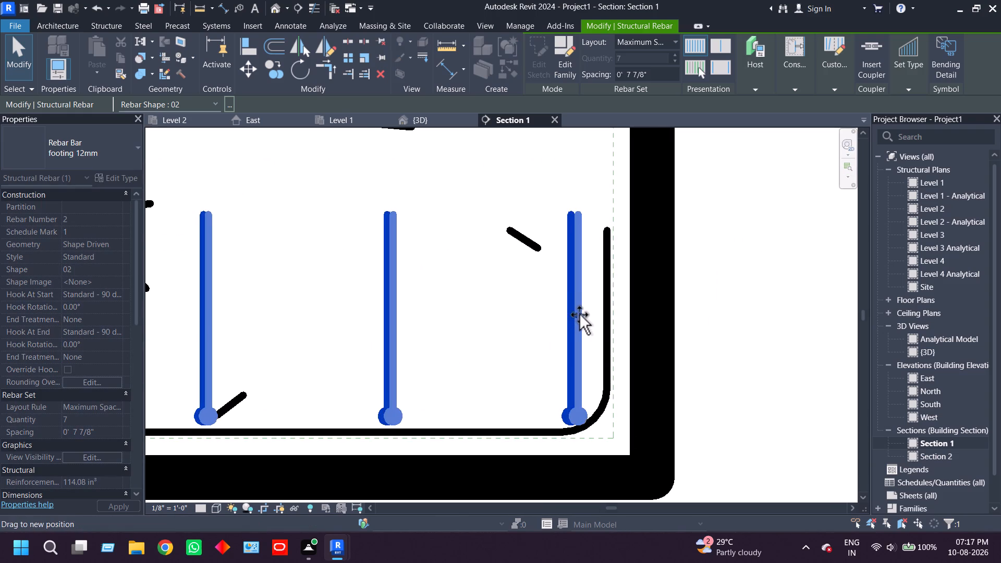
left_click_drag(579, 314, 582, 314)
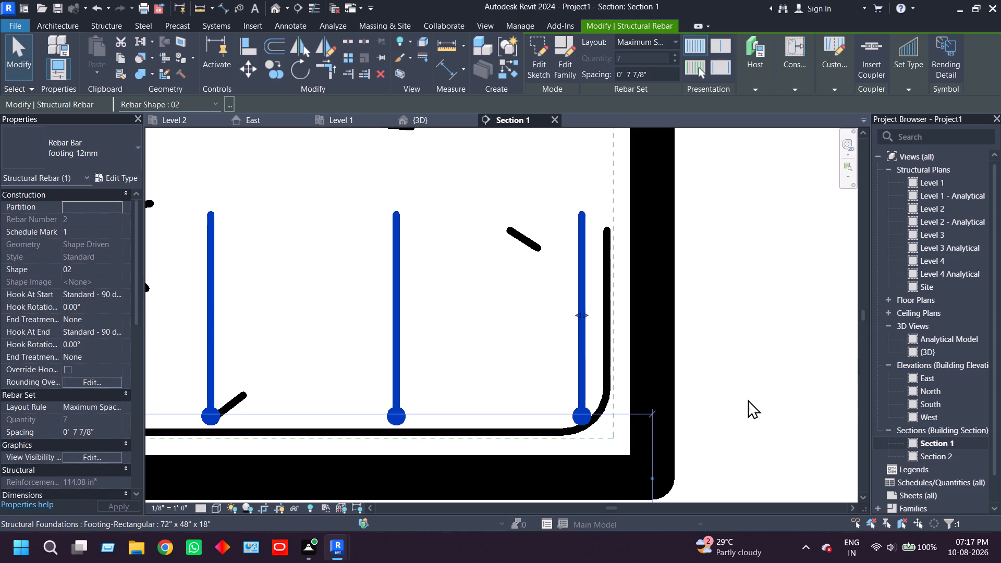
Turn thin-line display back on in Section 1.
left_click(754, 396)
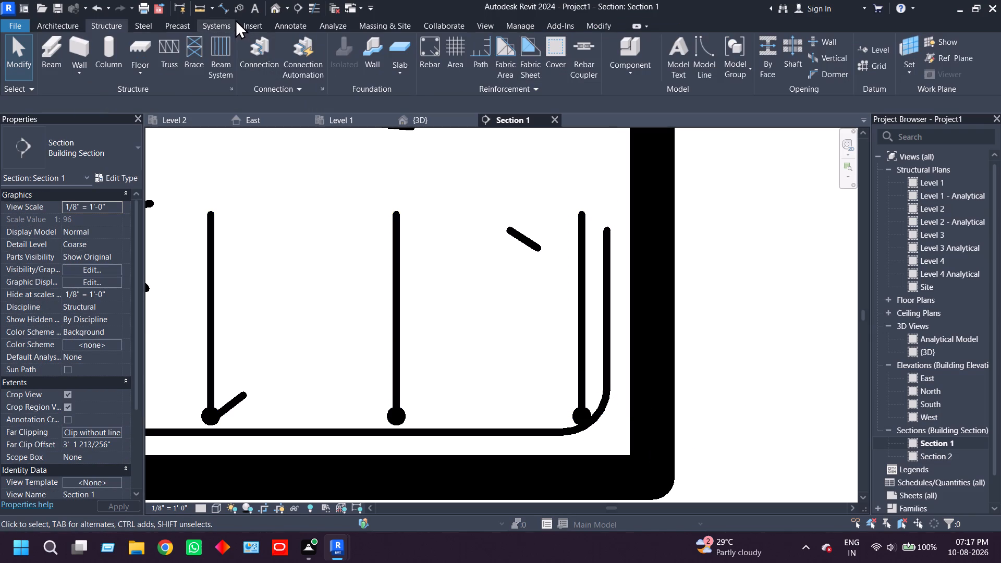
left_click(314, 11)
Set all three rebar cover settings of the 72" x 48" x 18" footing to Cast against earth <0' - 3">.
scroll(402, 376, "down", 5)
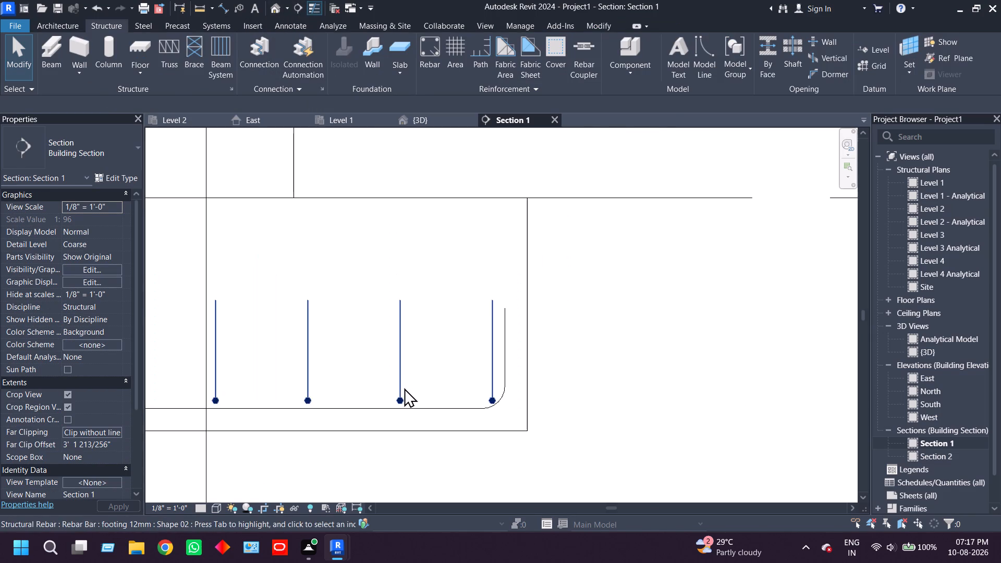
scroll(404, 388, "down", 2)
middle_click_drag(341, 375, 543, 361)
scroll(436, 361, "down", 2)
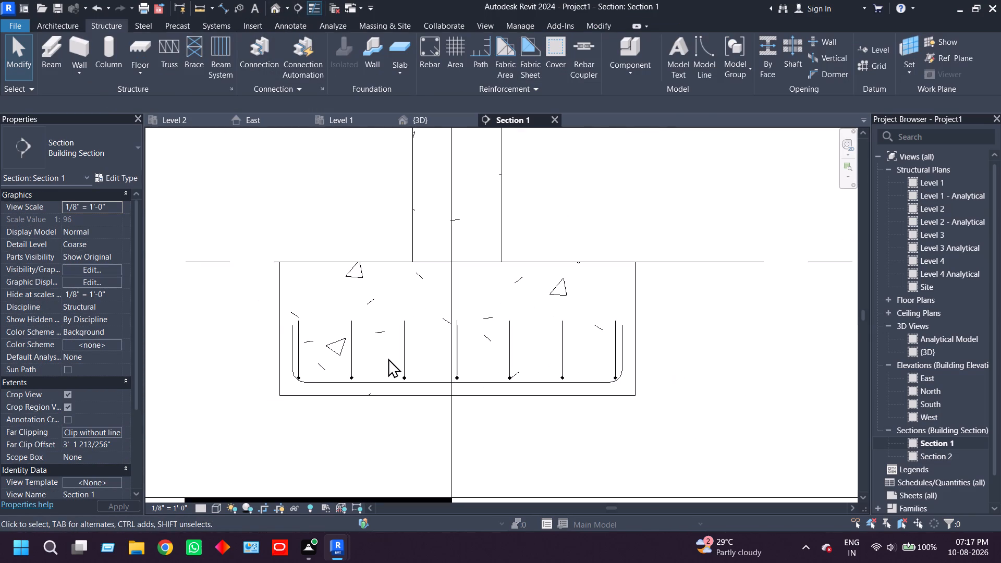
left_click(281, 382)
left_click(114, 292)
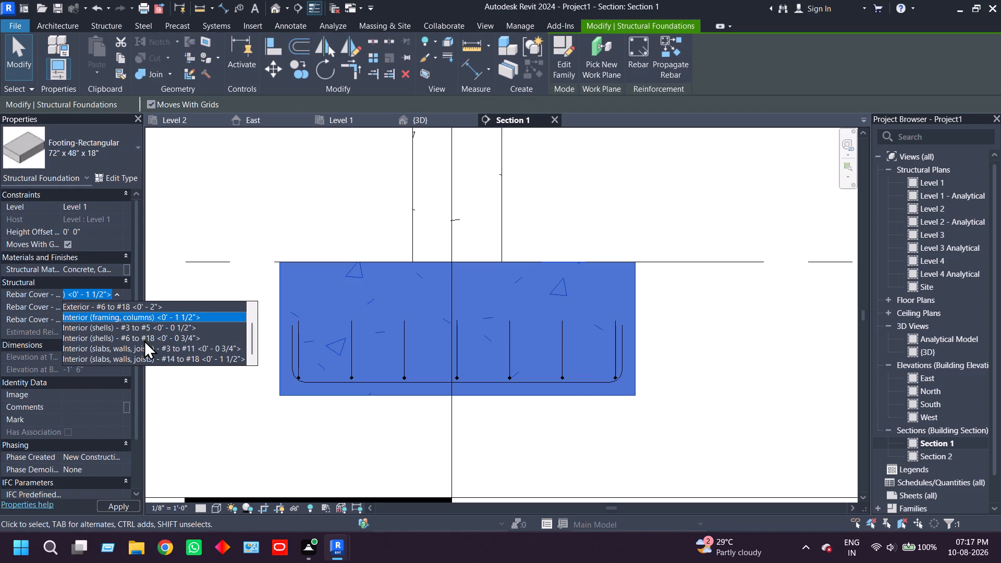
scroll(136, 332, "up", 8)
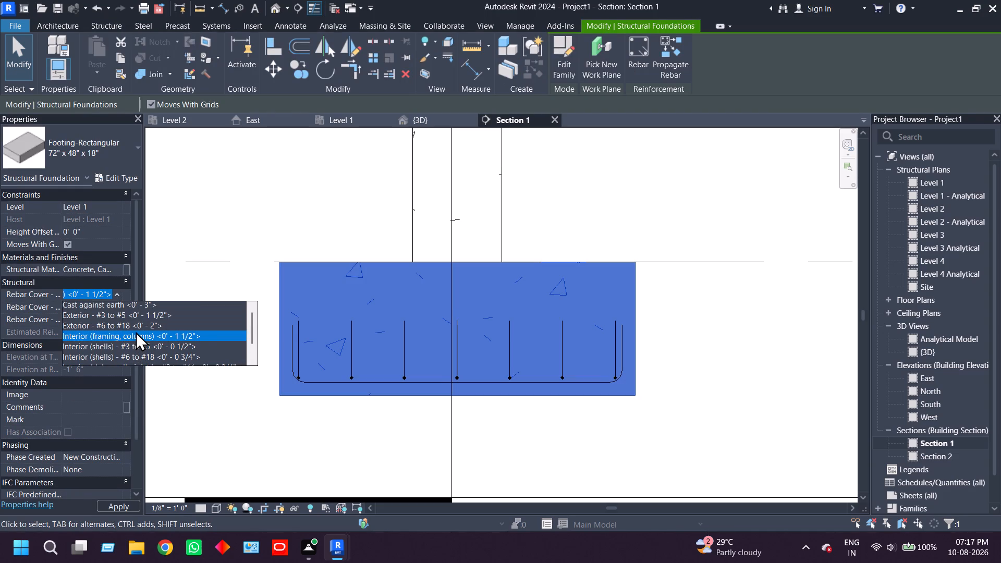
left_click(127, 304)
left_click(114, 305)
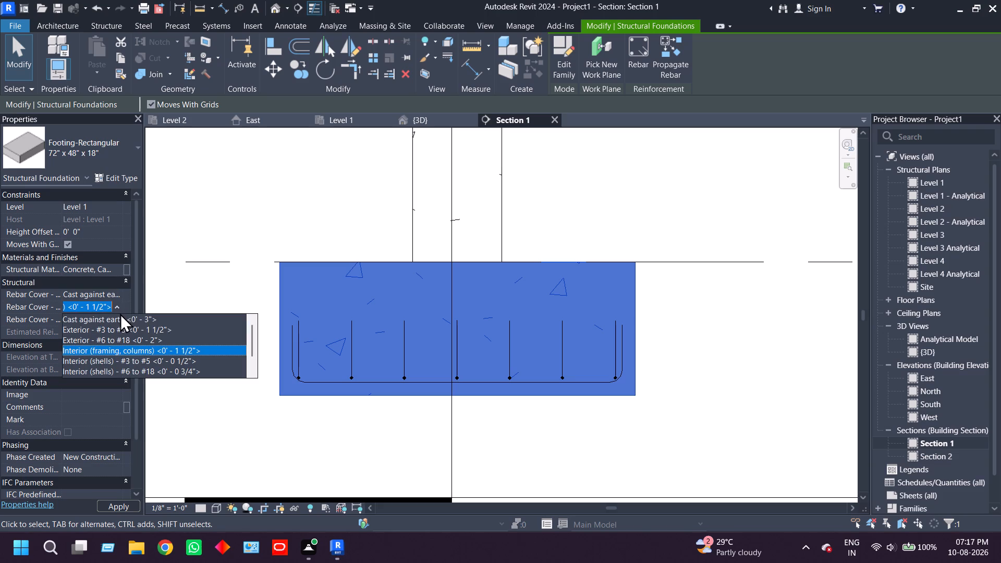
left_click(120, 319)
left_click(113, 319)
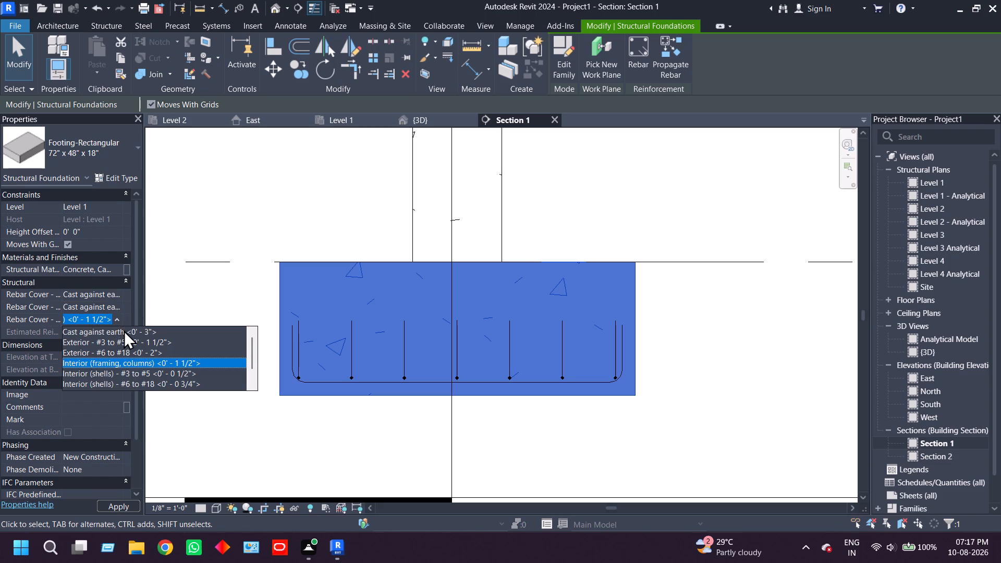
left_click(124, 330)
left_click(266, 408)
Pull both end bars of the perpendicular rebar set inward, just inside the U-bar's legs, with the first about 3'-8" from the footing's far side.
scroll(367, 389, "up", 2)
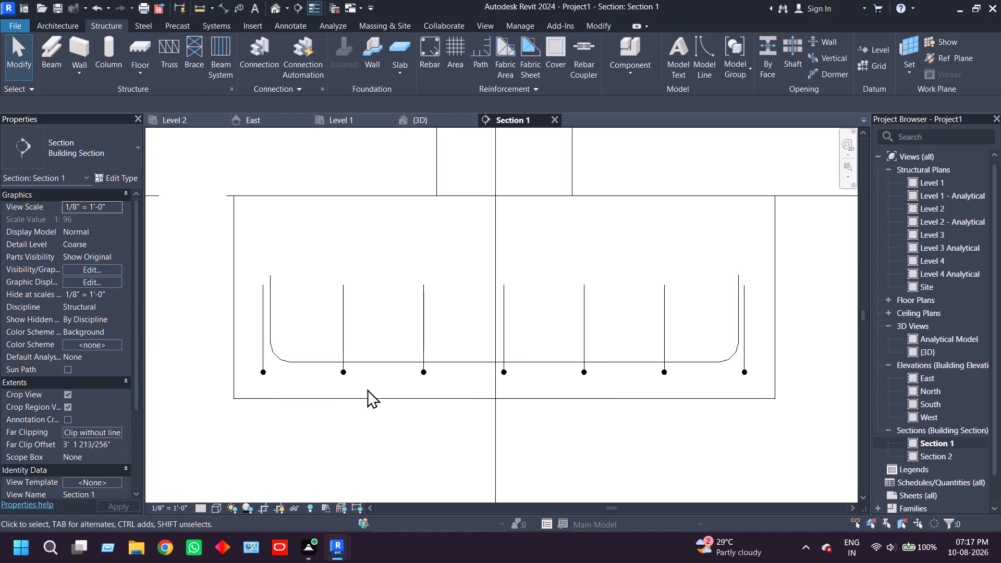
scroll(367, 389, "up", 2)
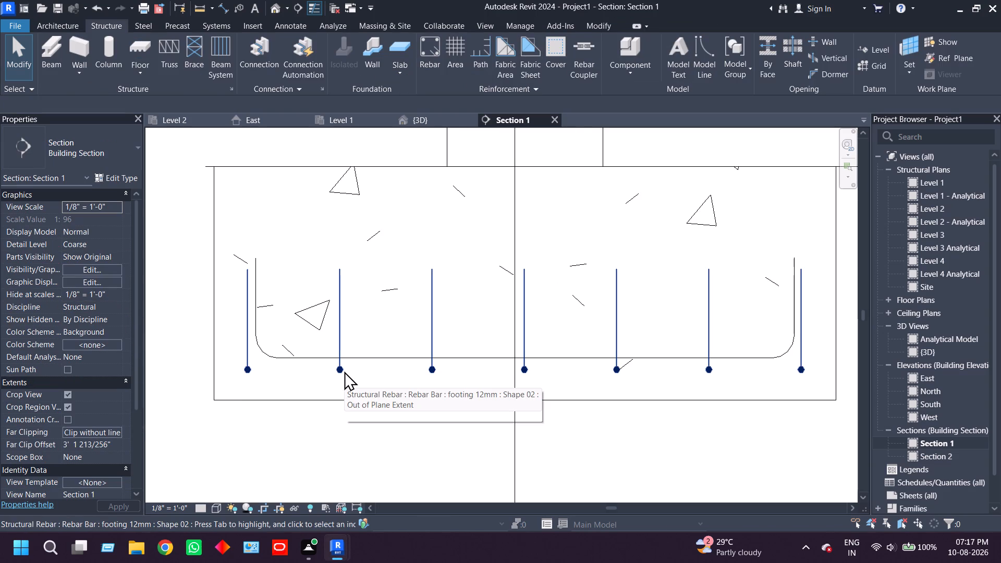
left_click(344, 371)
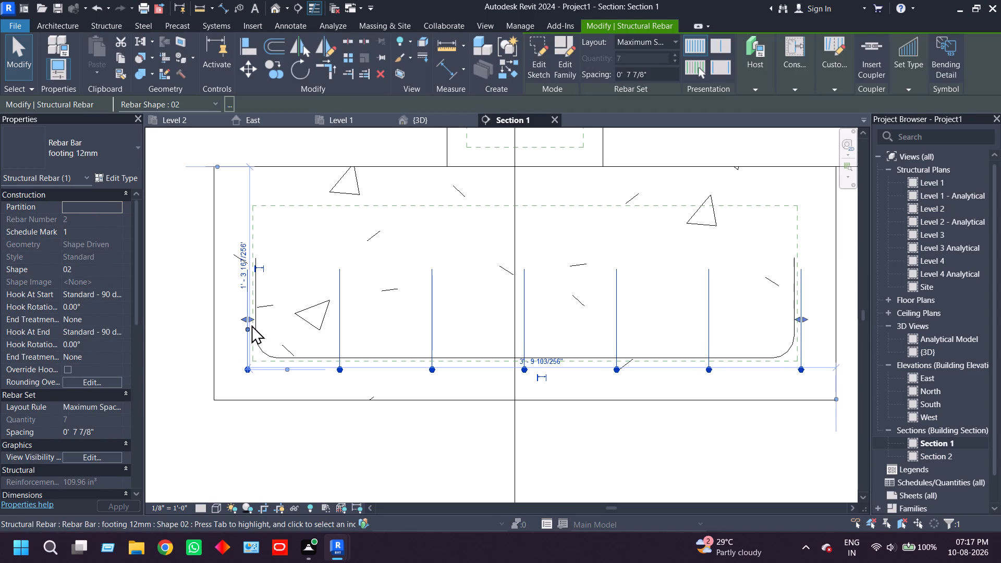
left_click_drag(251, 316, 267, 318)
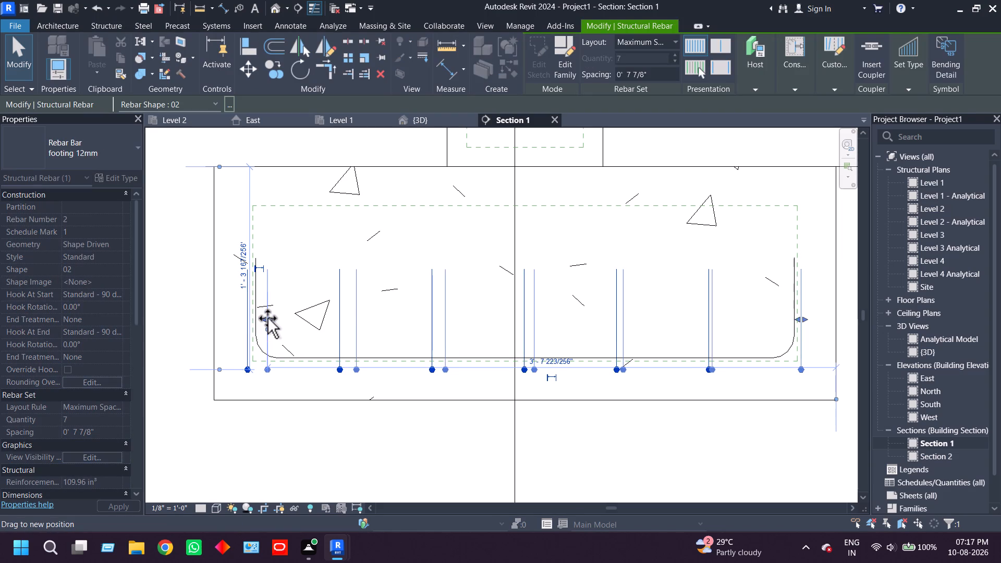
left_click_drag(267, 318, 265, 320)
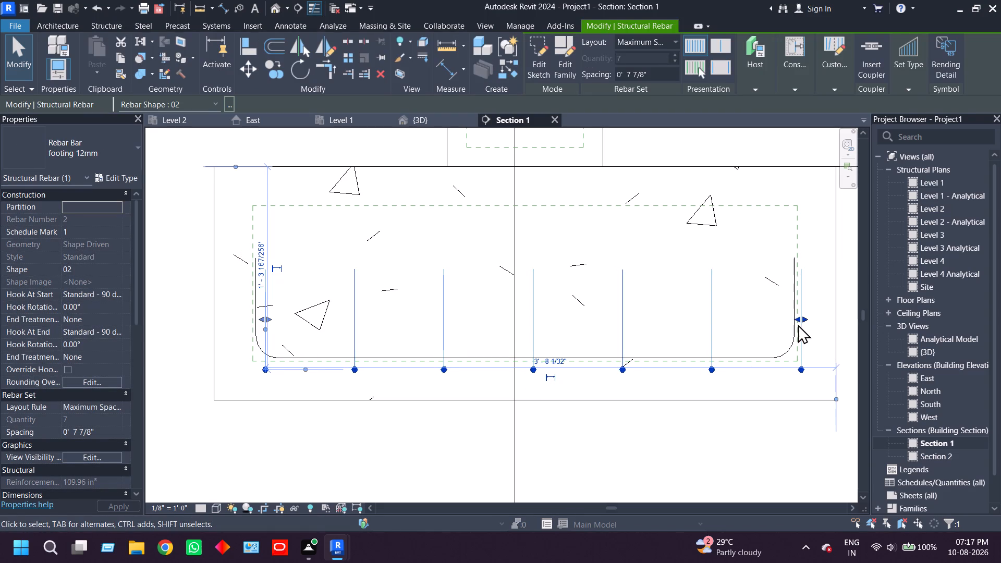
left_click_drag(797, 320, 786, 320)
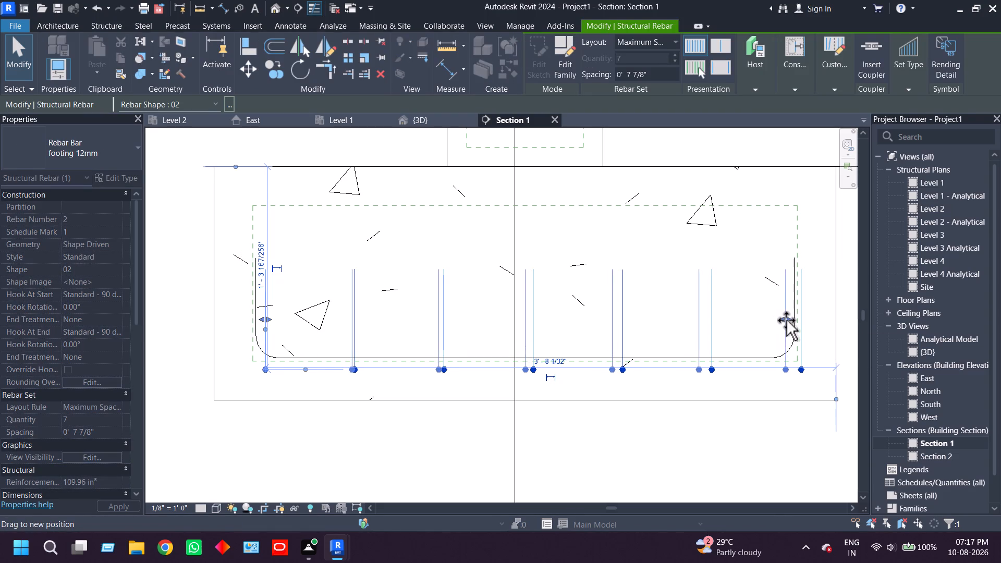
left_click_drag(786, 320, 788, 320)
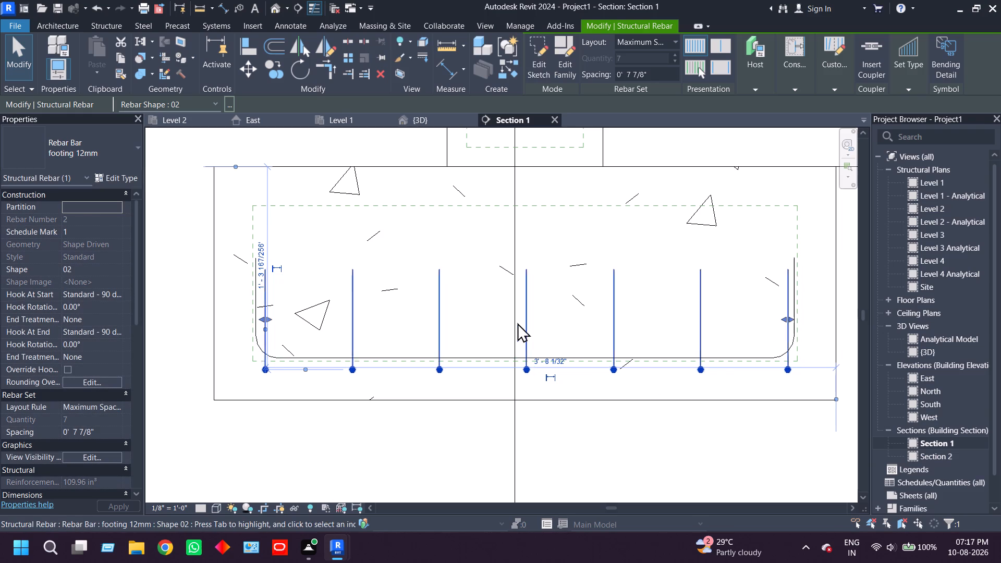
Move the perpendicular rebar set up above the U-bar's straight bottom, about 1'-2 1/4" below the footing's top.
left_click_drag(530, 315, 531, 267)
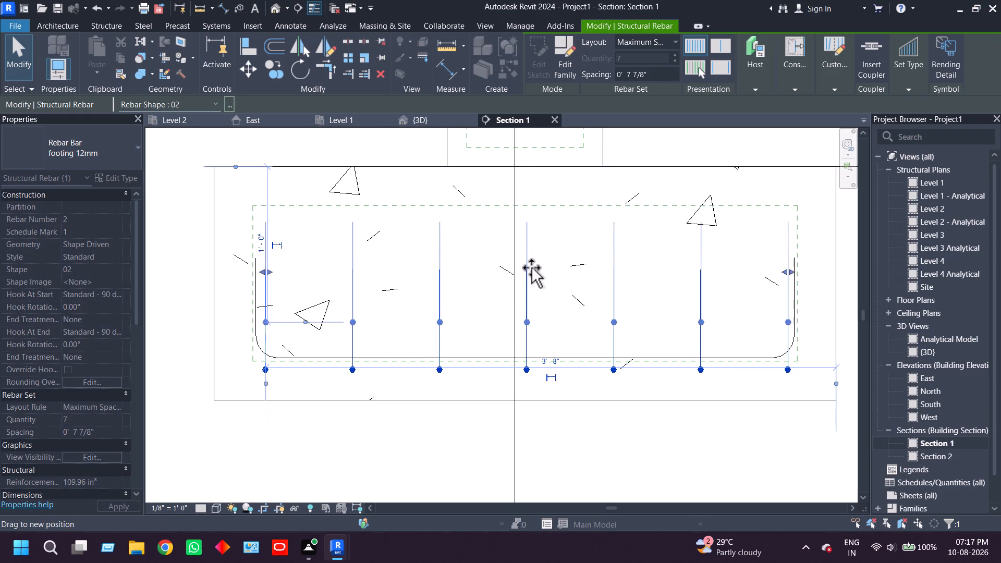
left_click_drag(531, 267, 531, 294)
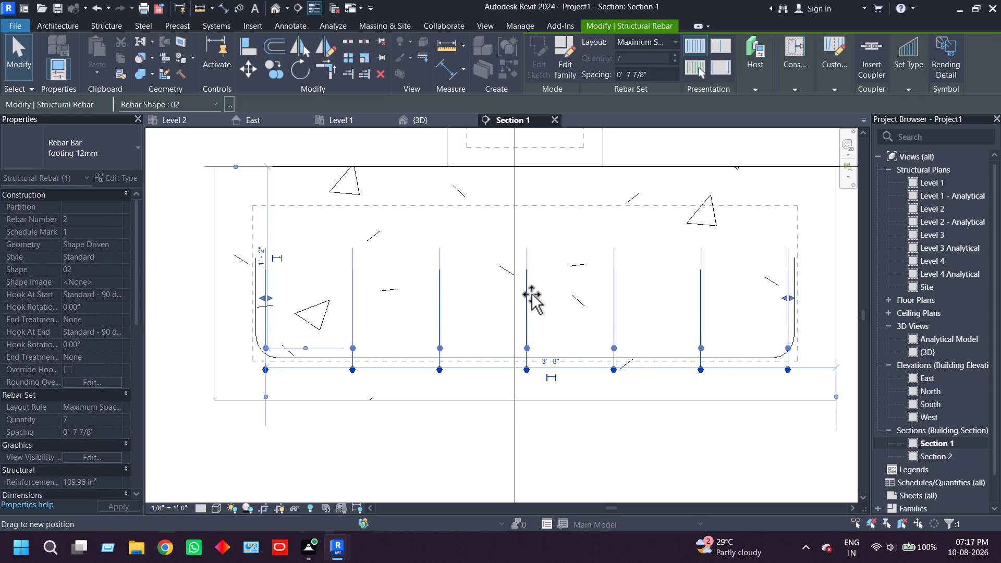
left_click_drag(531, 294, 531, 298)
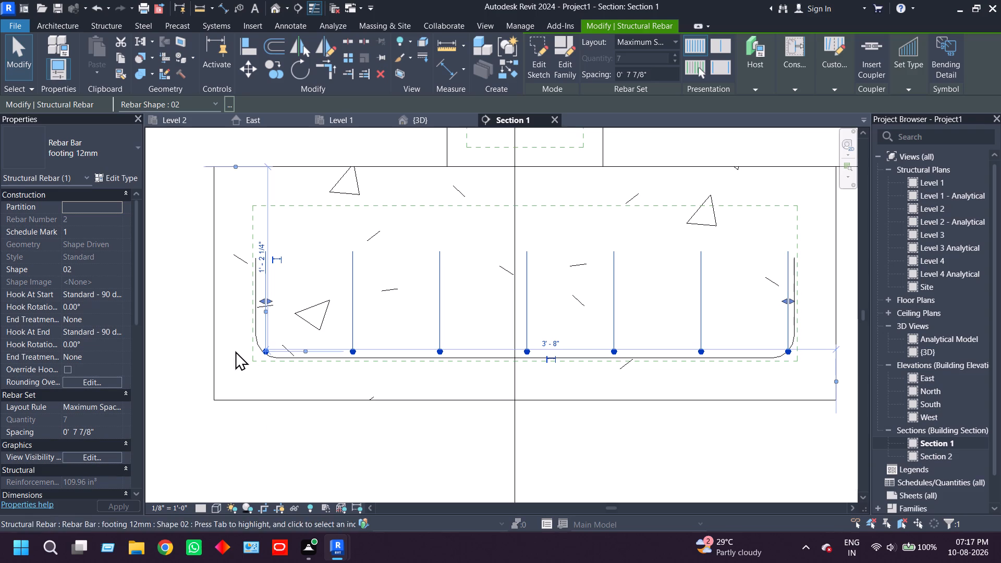
scroll(273, 351, "up", 3)
scroll(451, 403, "down", 3)
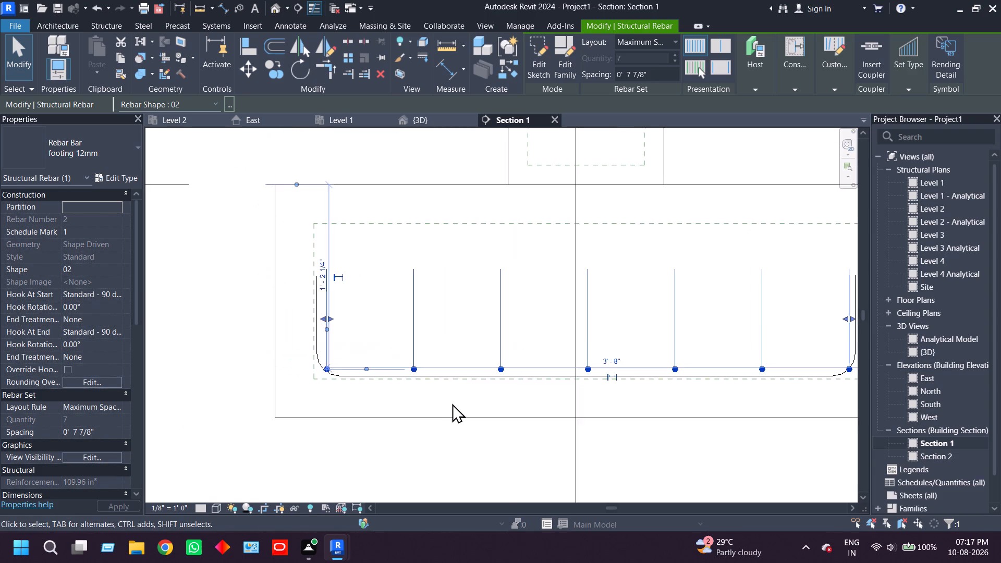
scroll(452, 403, "down", 5)
left_click(463, 445)
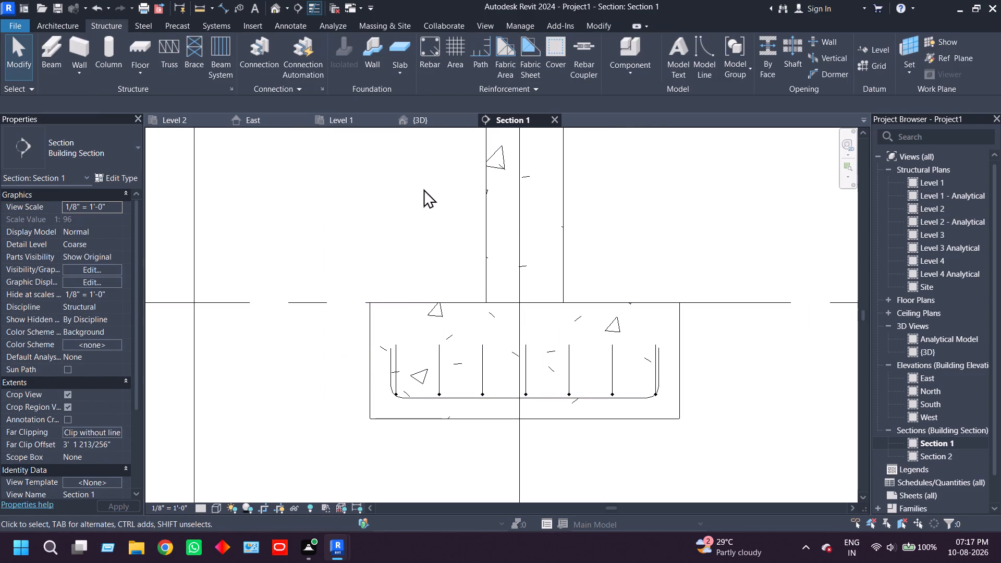
Show the 3D view in Wireframe and make both footing rebar sets unobscured in the {3D} view.
left_click(441, 121)
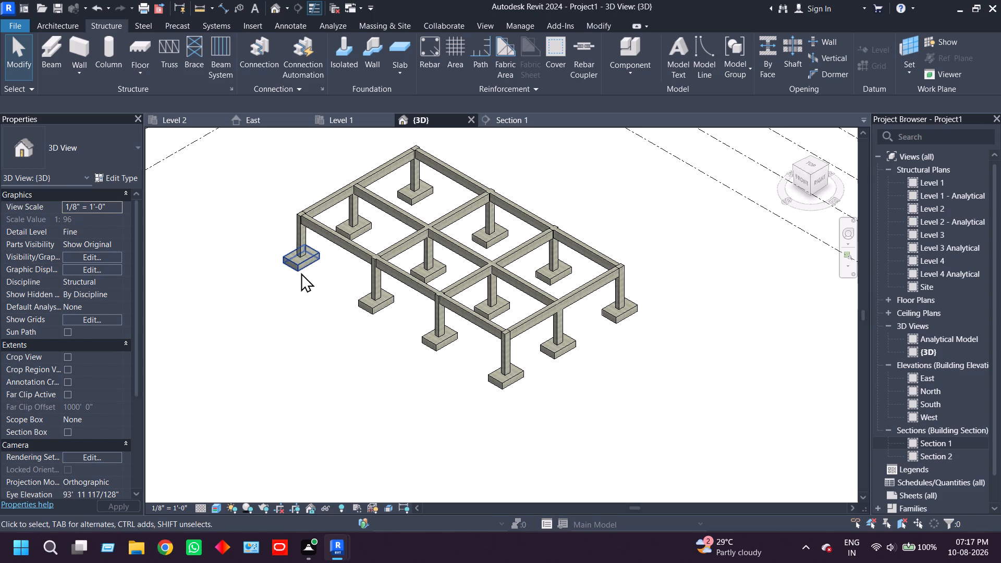
scroll(300, 262, "up", 13)
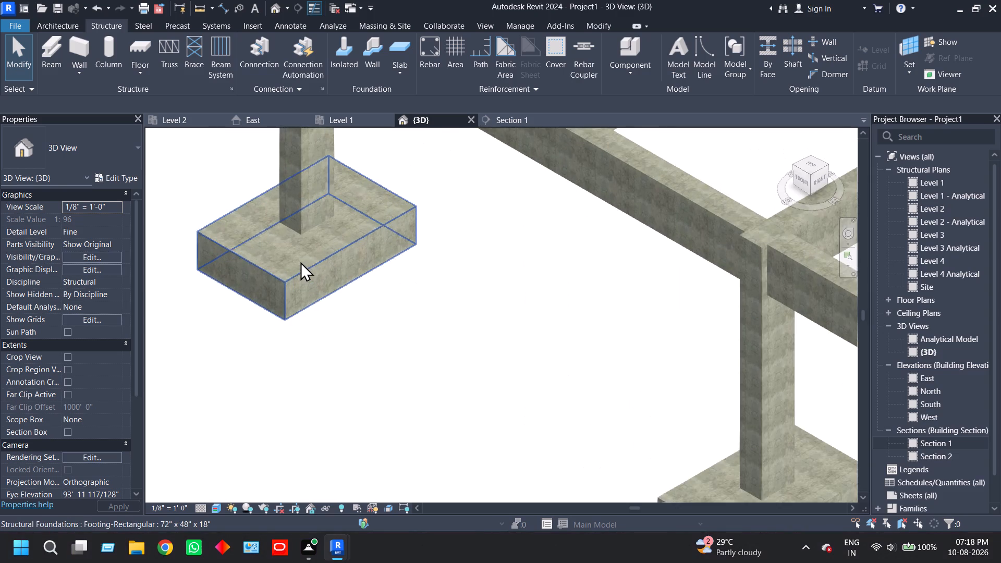
scroll(300, 262, "up", 4)
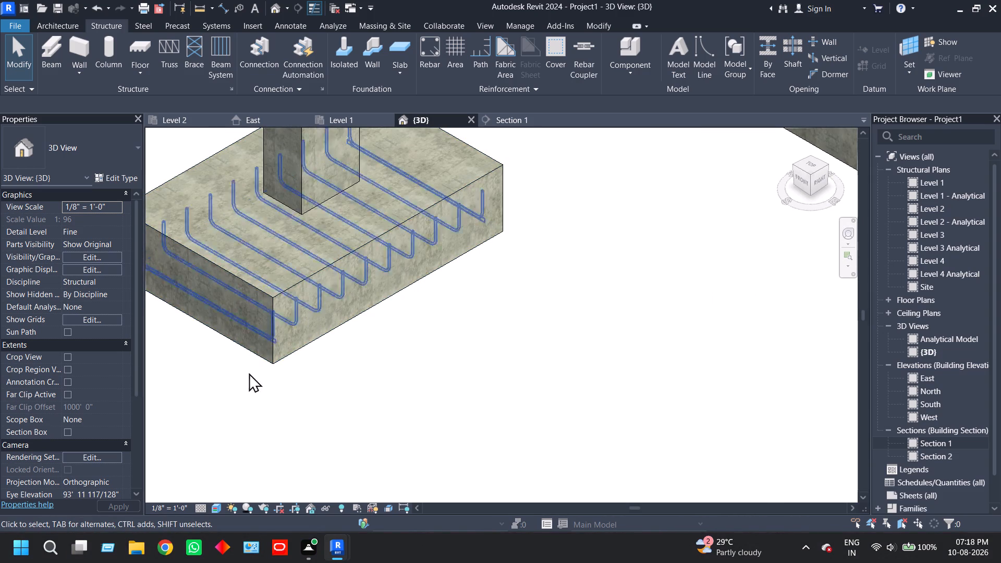
left_click(218, 508)
left_click(268, 428)
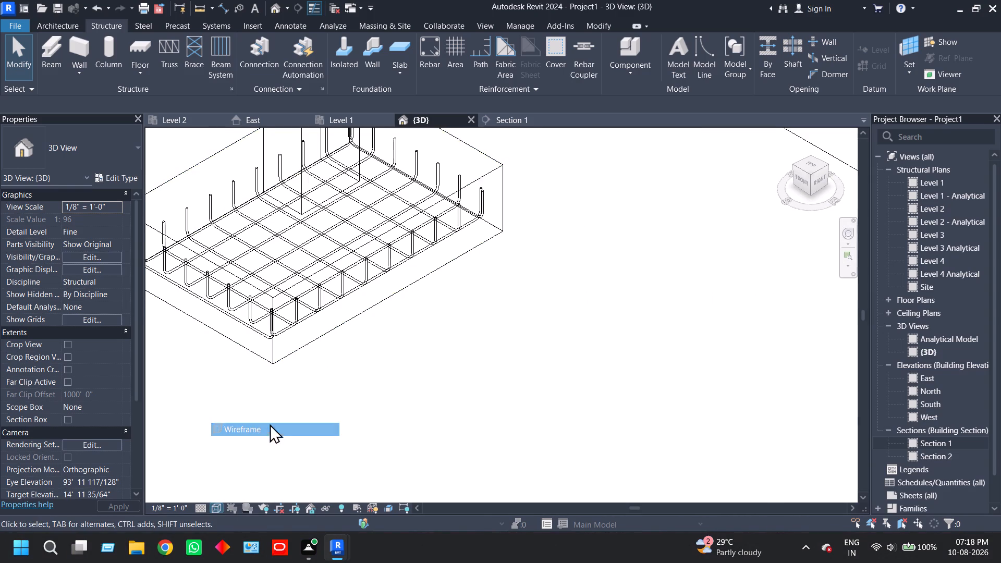
left_click(294, 319)
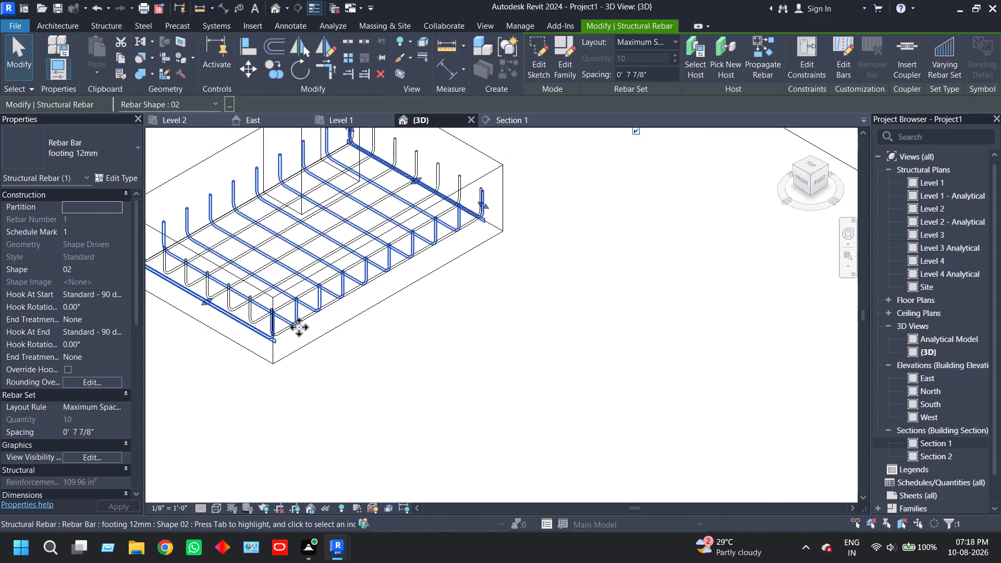
left_click(309, 321, "ctrl")
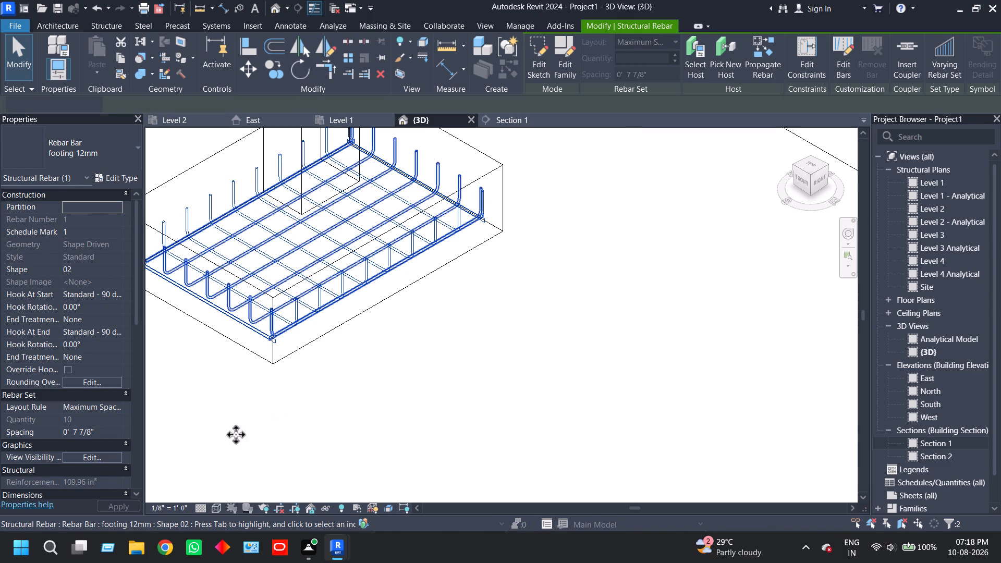
left_click(103, 459)
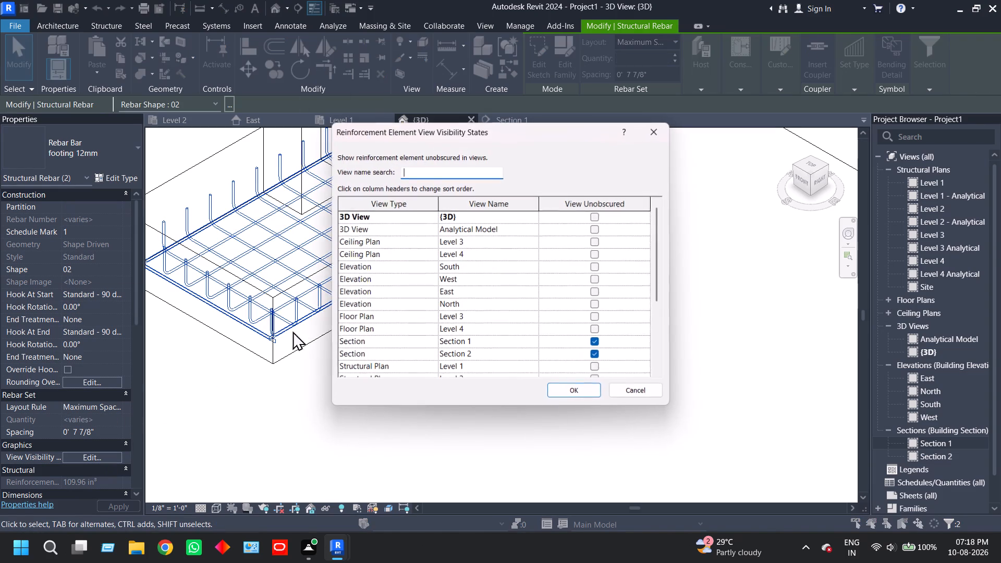
left_click(596, 218)
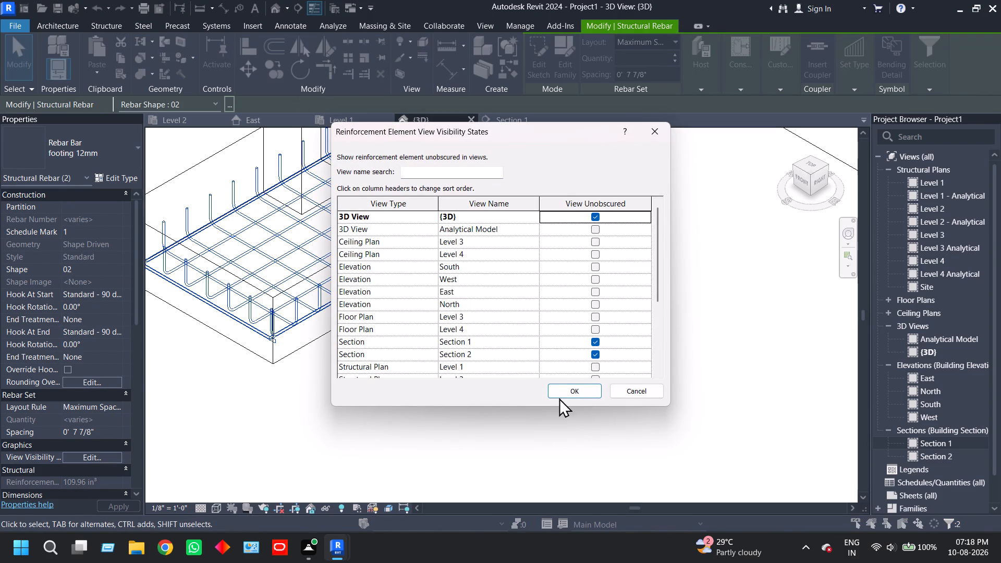
left_click(560, 390)
Set the 3D view's visual style to Realistic.
left_click(214, 511)
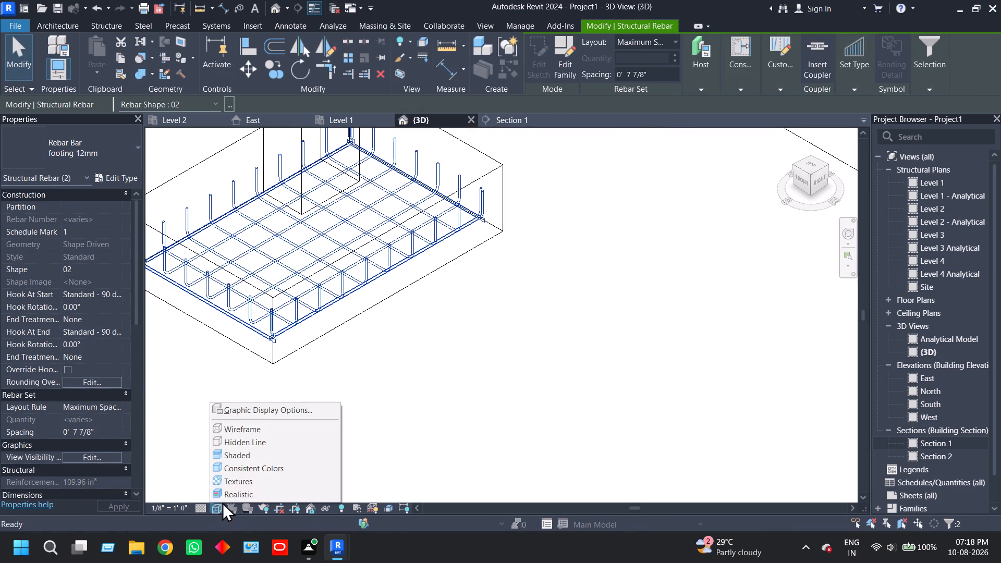
left_click(227, 497)
left_click(306, 419)
Examine the footing's rebar cage in 3D from several angles.
scroll(290, 324, "up", 4)
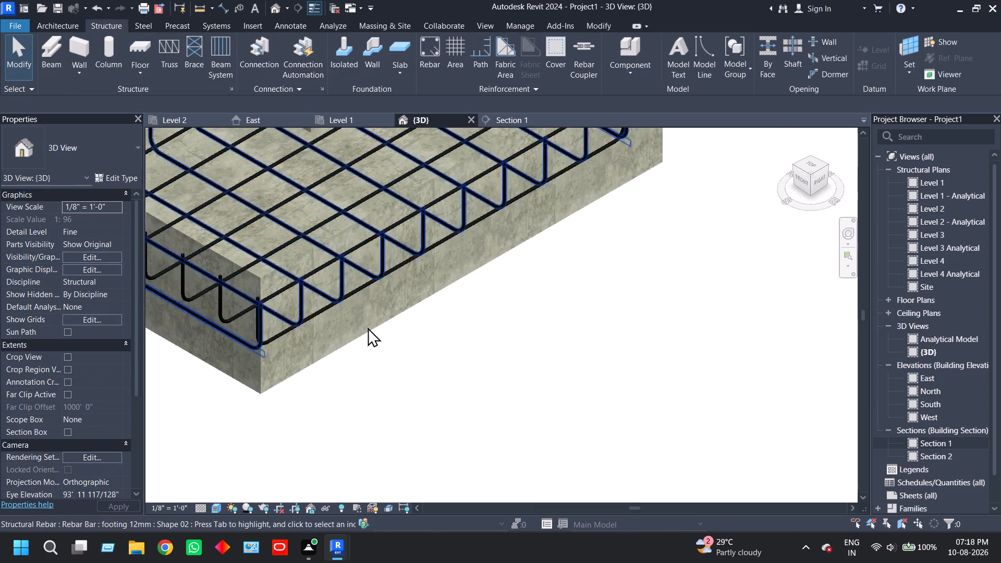
scroll(377, 324, "down", 5)
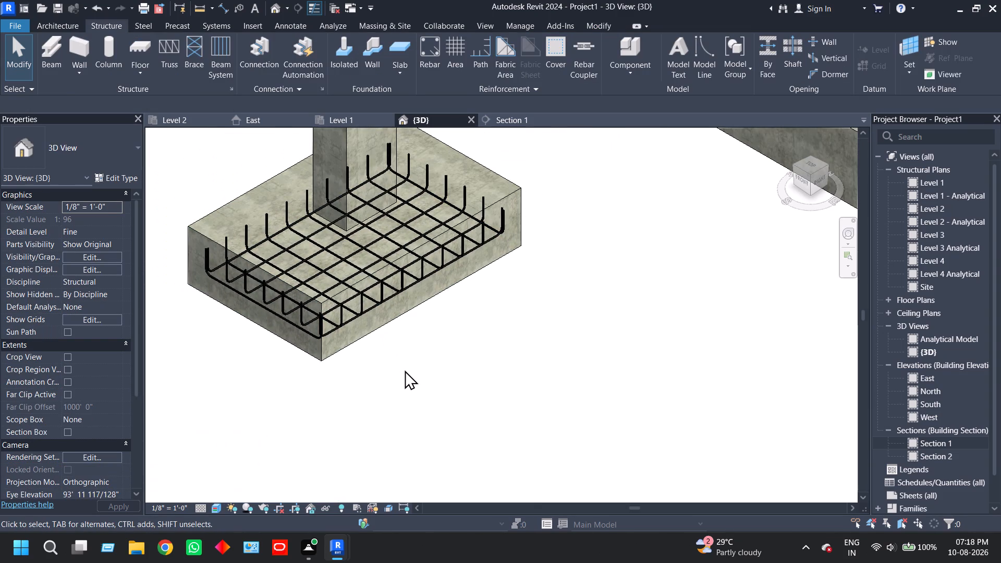
middle_click_drag(405, 371, 438, 372, "shift")
scroll(350, 427, "down", 2)
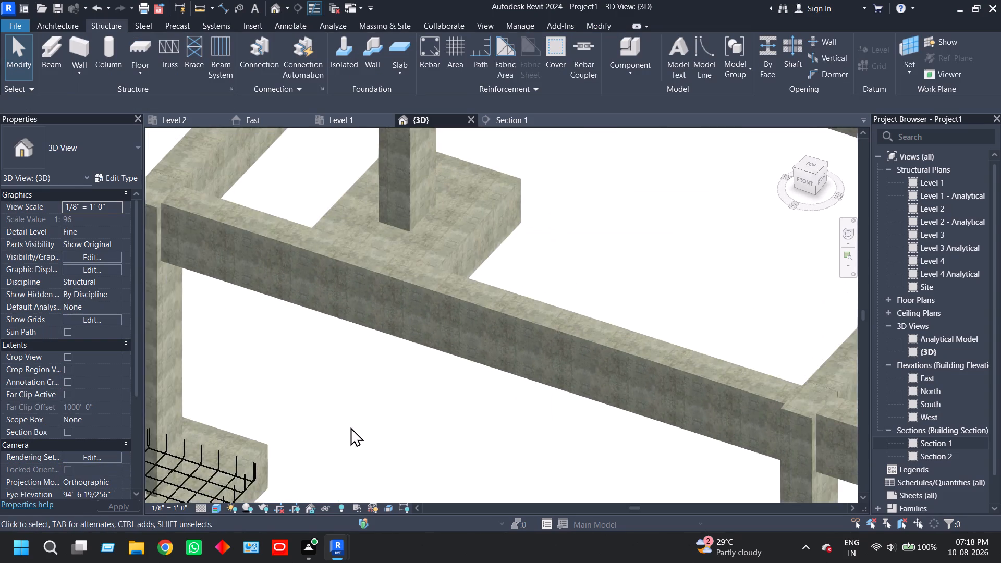
middle_click_drag(332, 428, 476, 350)
middle_click_drag(409, 412, 426, 407)
middle_click_drag(404, 452, 479, 295)
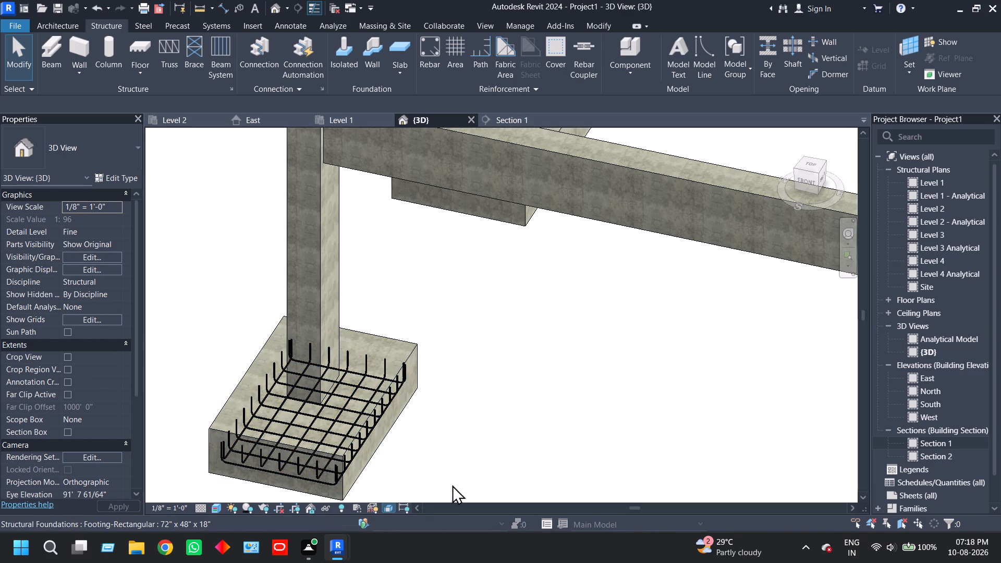
Examine the footing's rebar layout in Section 1 and Section 2, ending on the footing and column in Section 1.
double_click(942, 443)
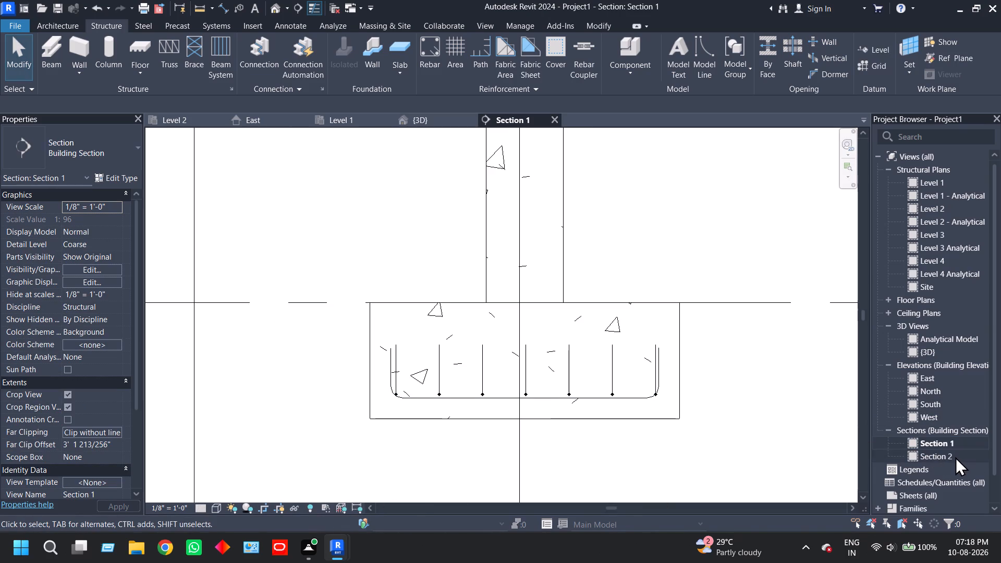
double_click(955, 457)
scroll(493, 409, "up", 4)
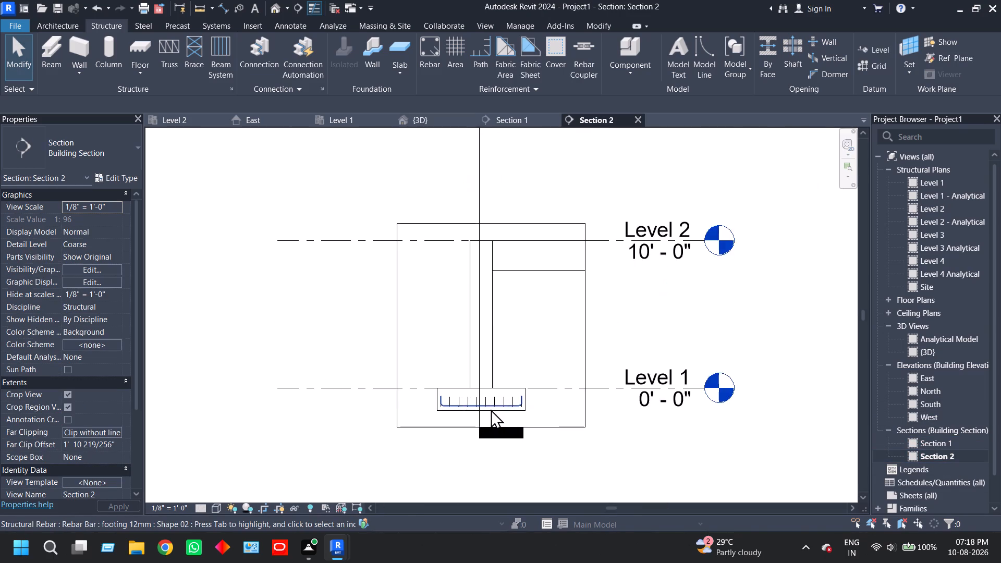
scroll(491, 409, "up", 13)
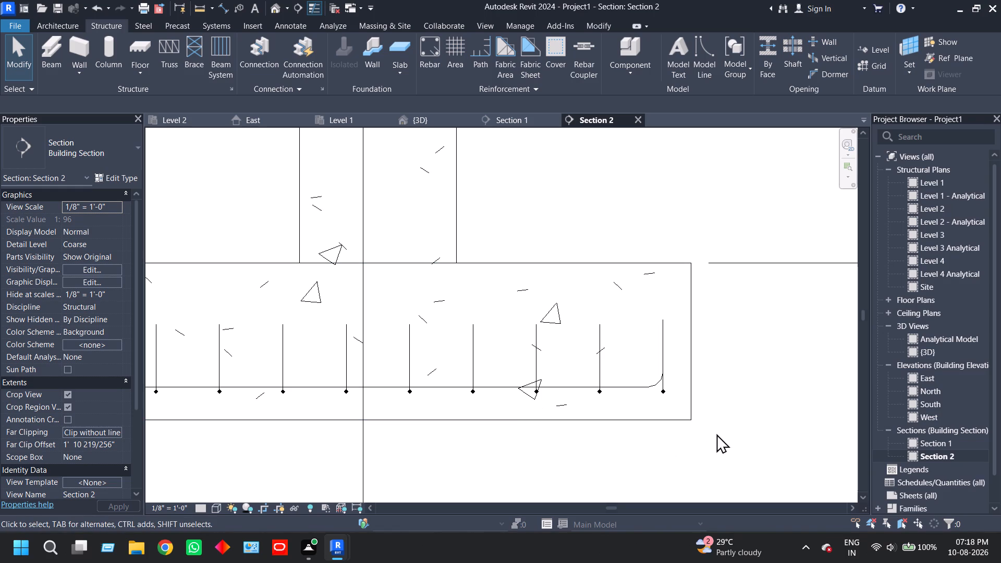
double_click(957, 445)
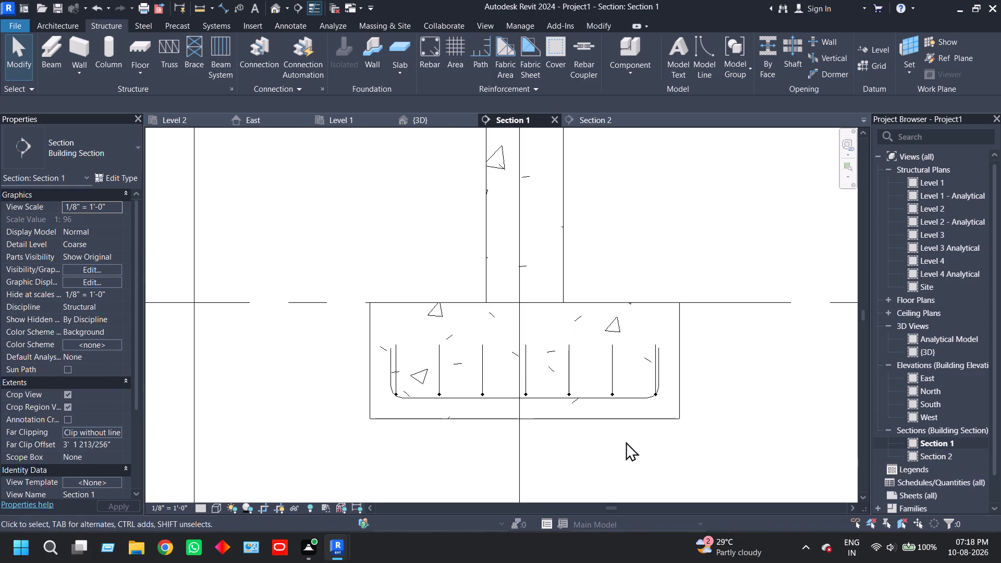
scroll(655, 419, "down", 5)
middle_click_drag(618, 416, 465, 429)
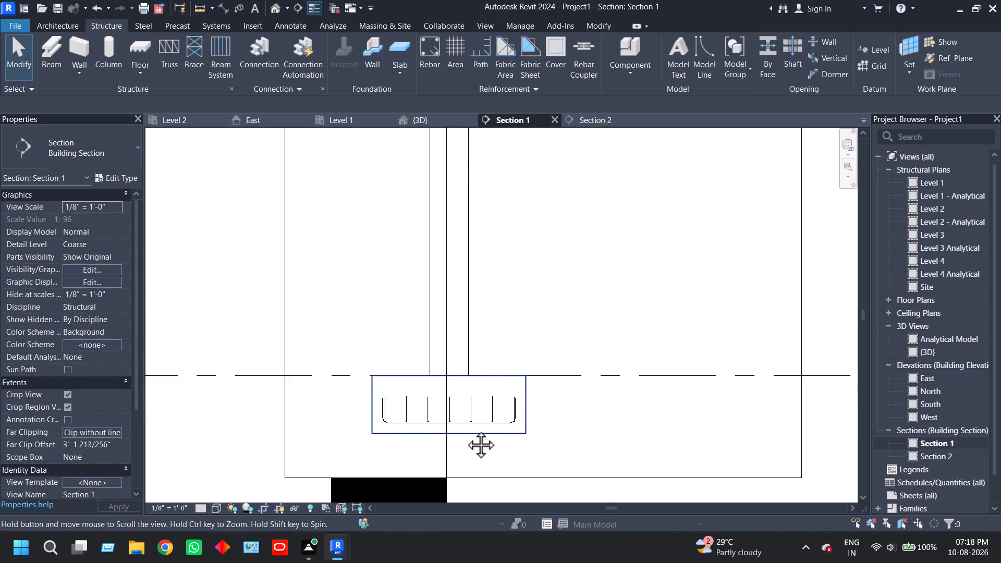
middle_click_drag(465, 429, 441, 424)
scroll(402, 408, "up", 6)
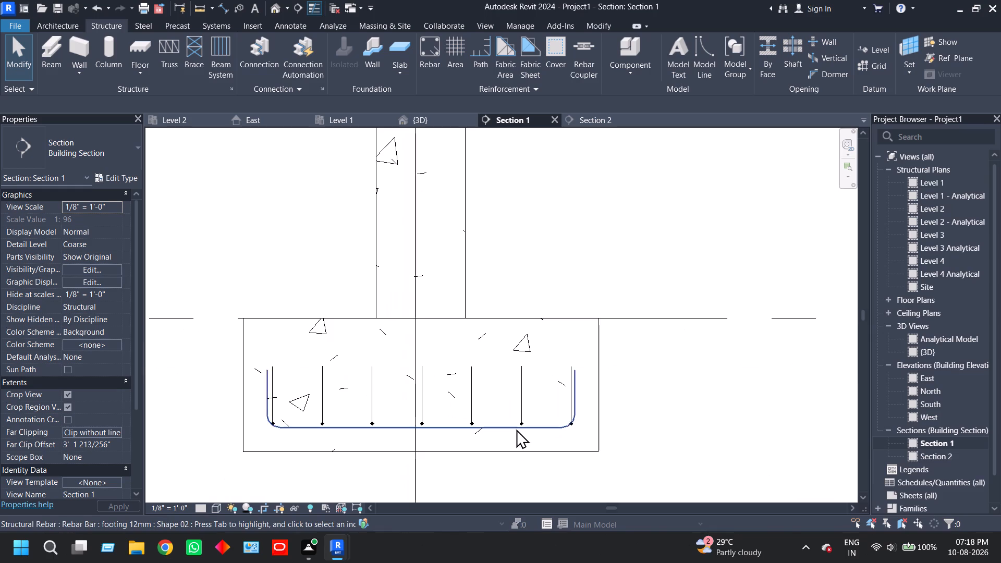
scroll(530, 421, "down", 6)
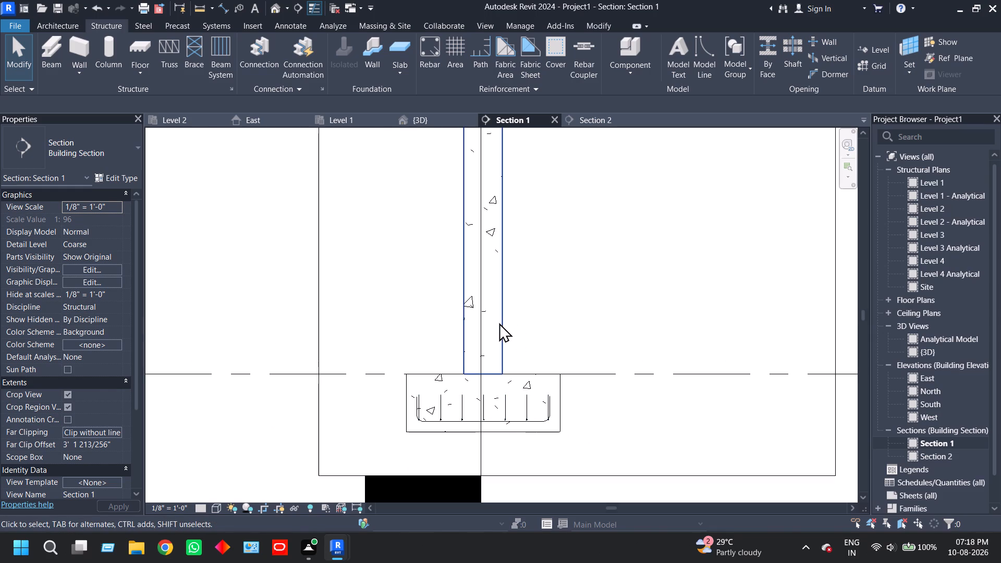
Start placing rebar in the 12 x 18 concrete column in Section 1, using the straight rebar shape 00.
left_click(499, 323)
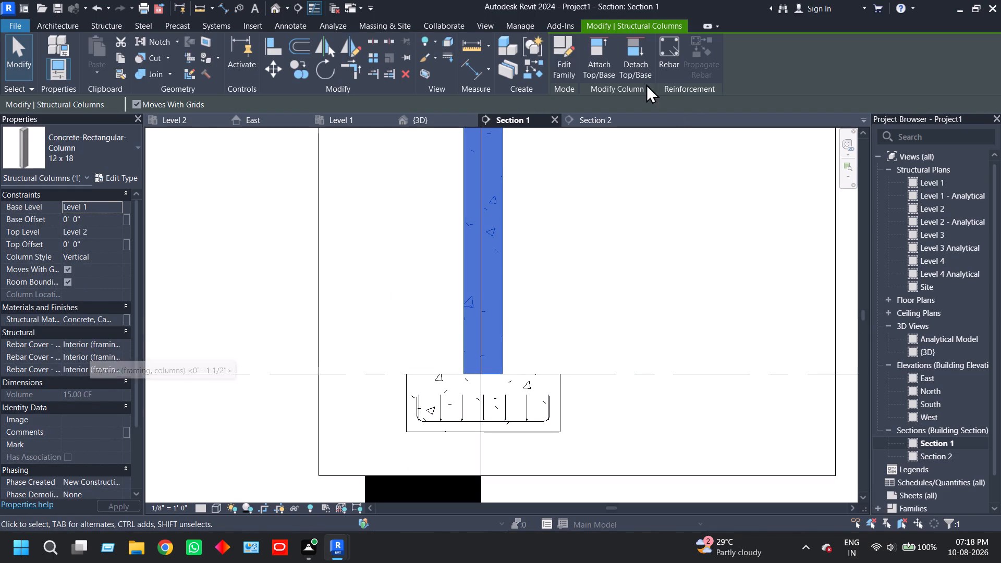
left_click(668, 59)
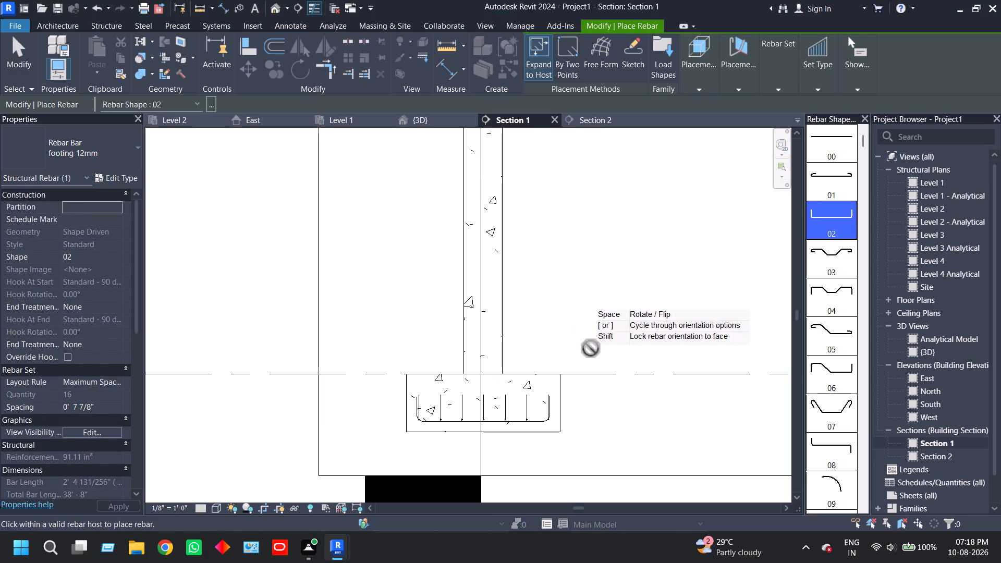
scroll(853, 219, "up", 5)
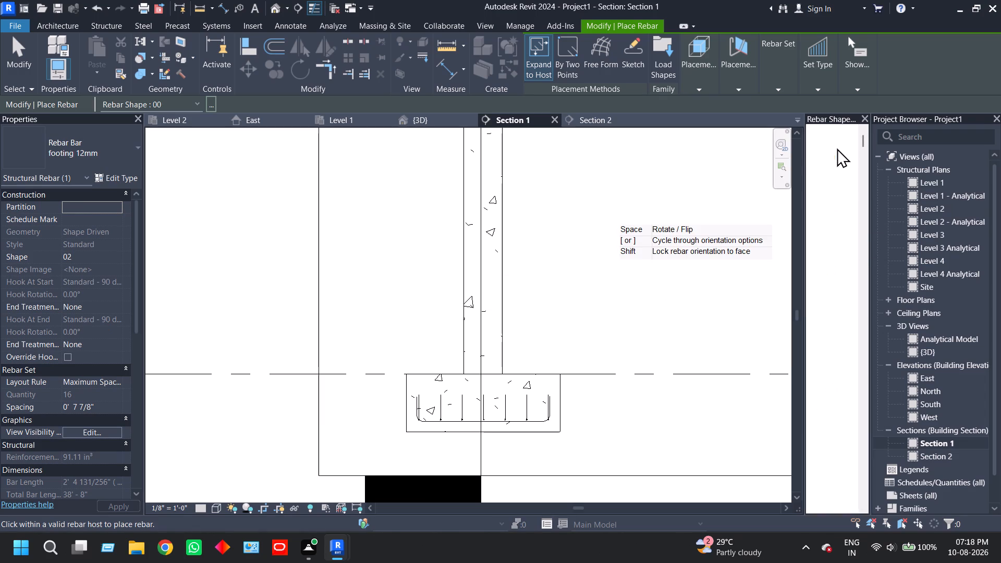
left_click(837, 148)
Duplicate the #4 rebar bar type under a new name beginning with "column".
left_click(76, 152)
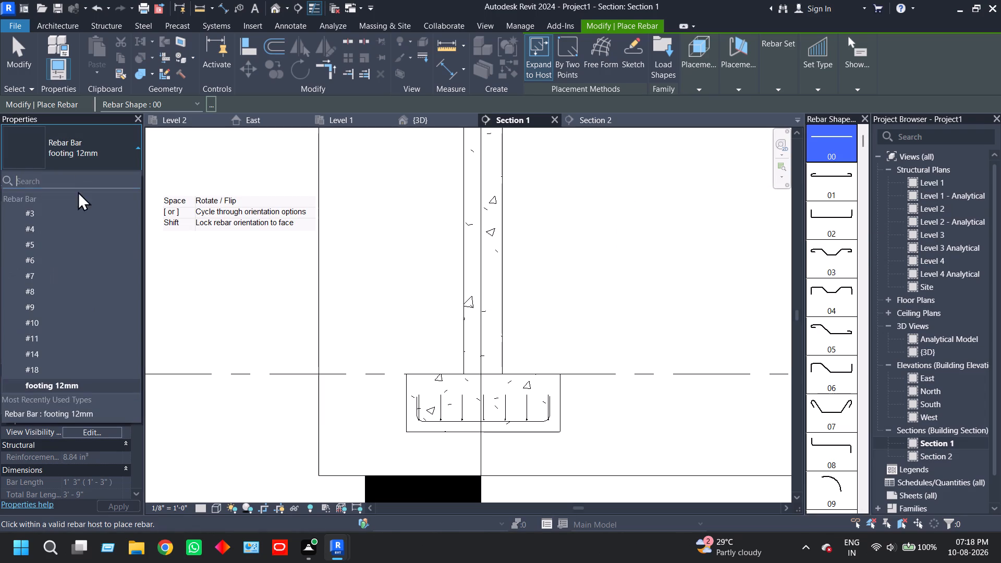
left_click(49, 231)
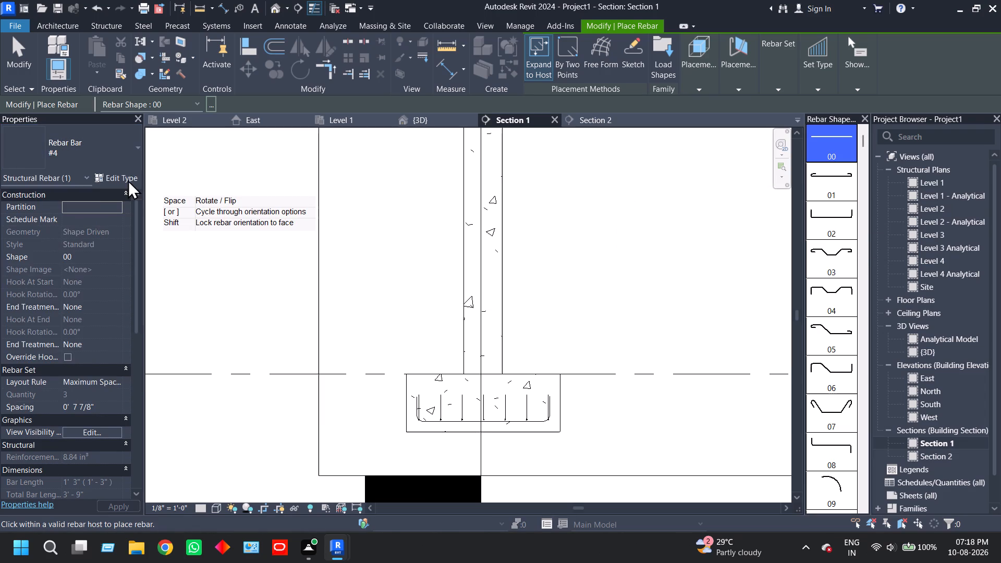
left_click(128, 180)
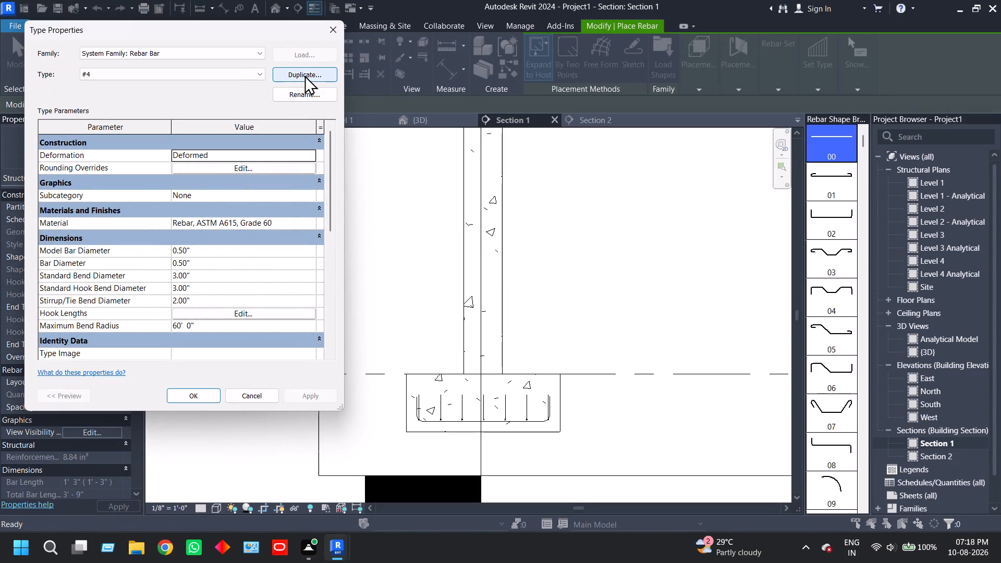
left_click(304, 75)
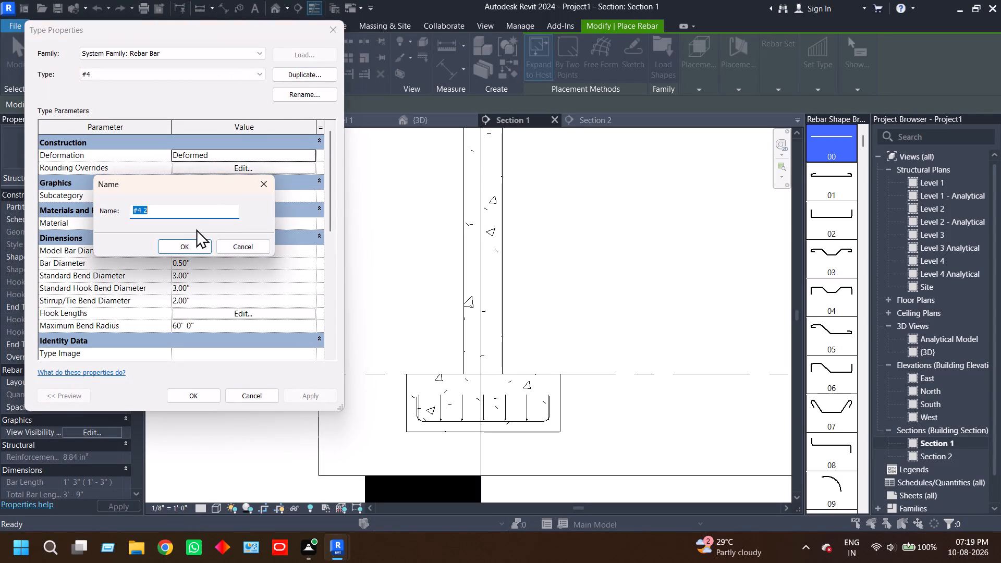
type("column")
key("space")
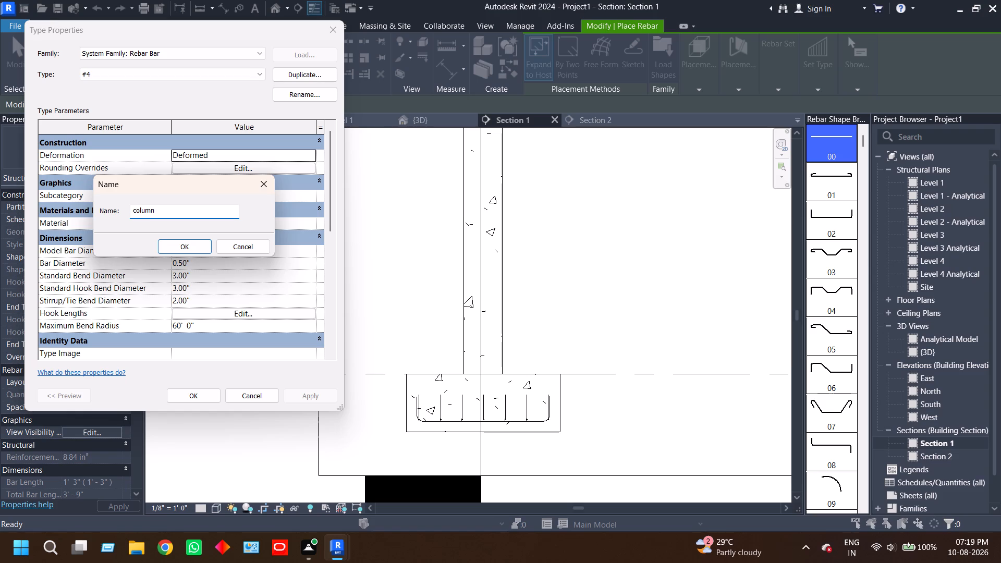
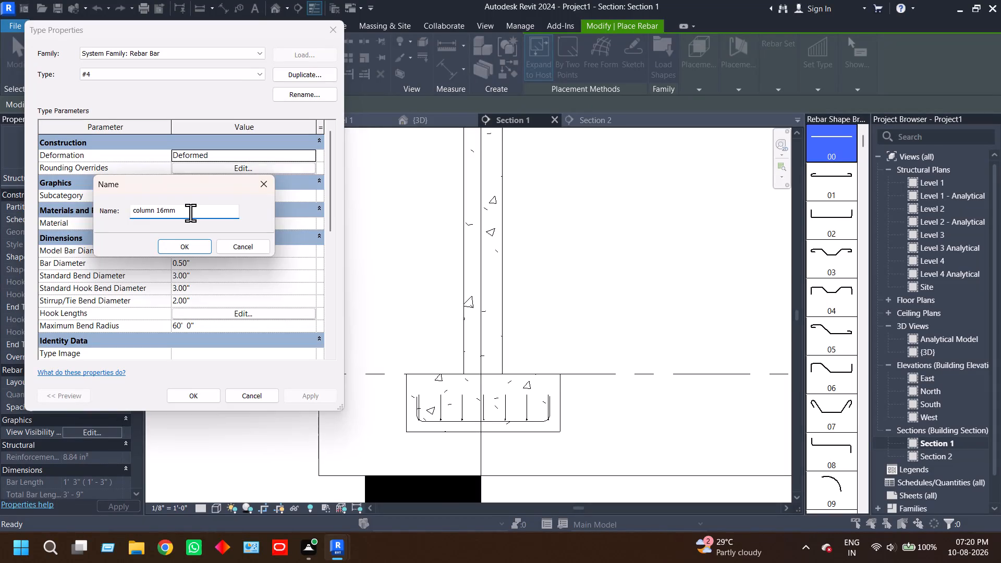
Confirm the bar type name column 16mm and set its model bar diameter to 16 mm.
key("Return")
left_click(202, 253)
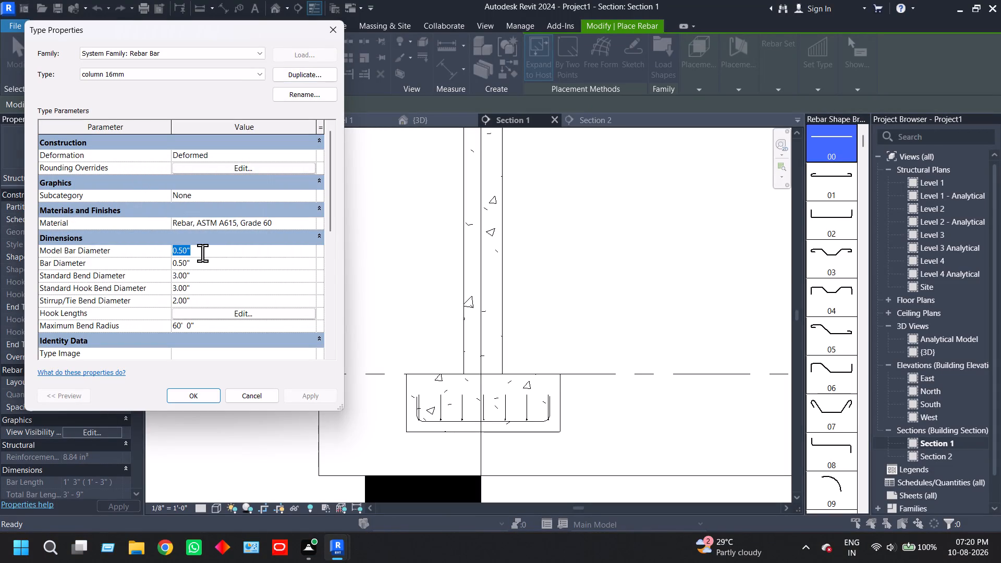
type("16mm")
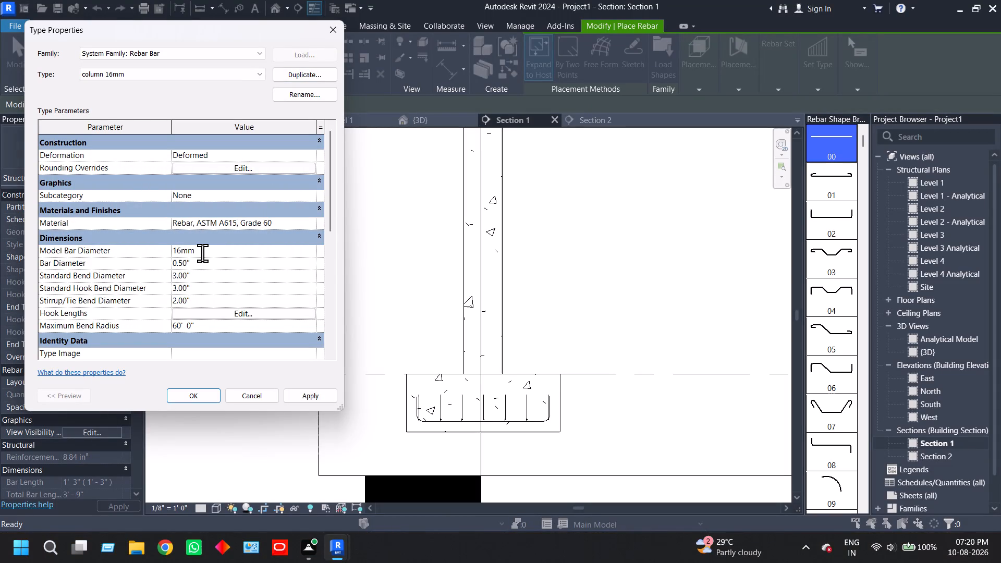
key("Return")
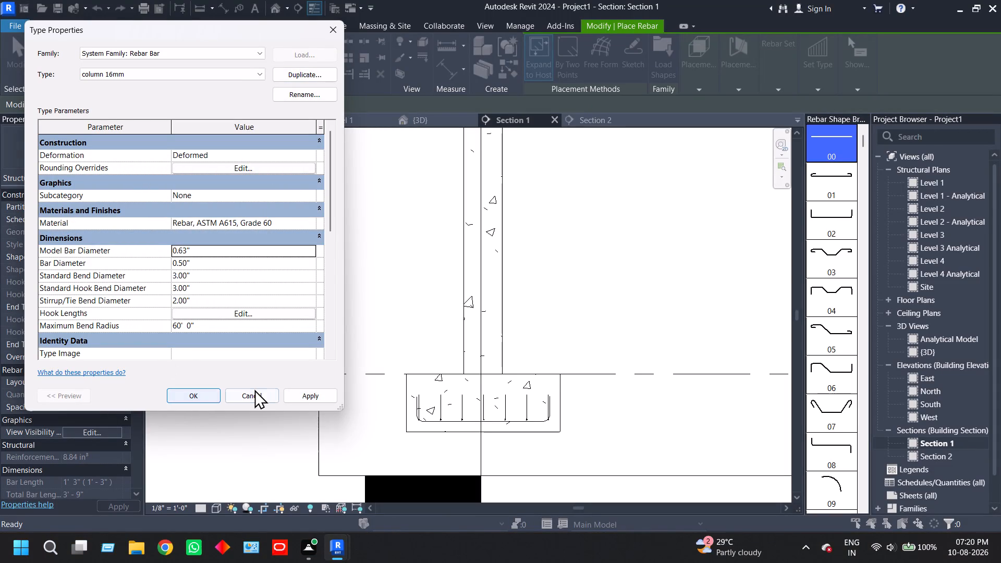
left_click(297, 394)
left_click(201, 396)
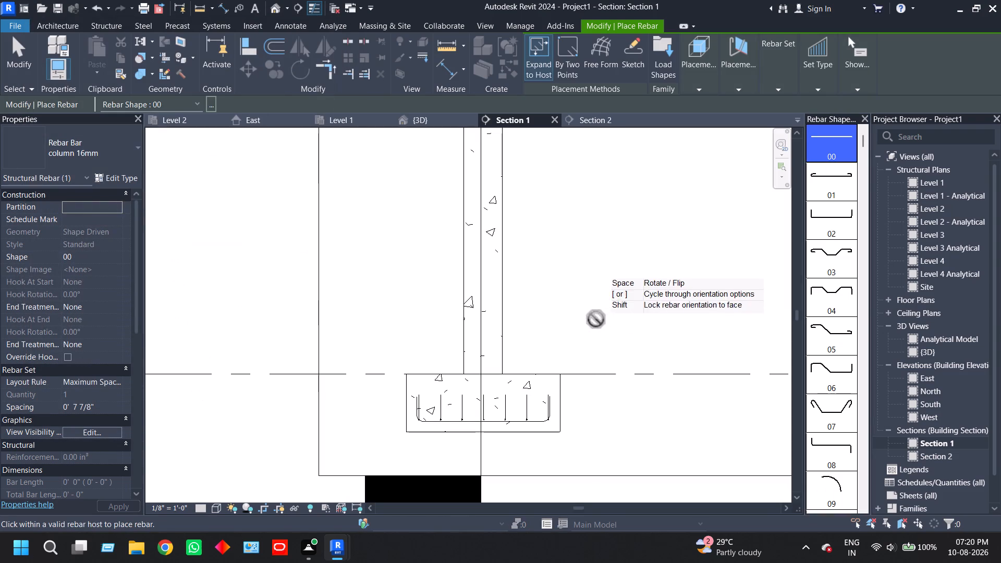
Place two vertical column 16mm rebar sets parallel to the work plane, fixed number 3, along the column's opposite side covers in Section 1.
left_click(739, 83)
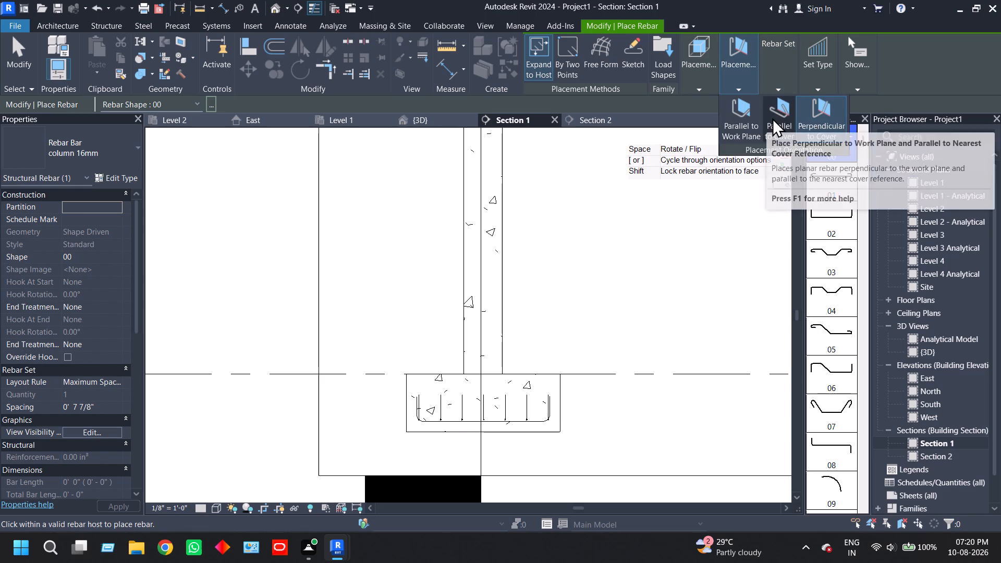
left_click(740, 123)
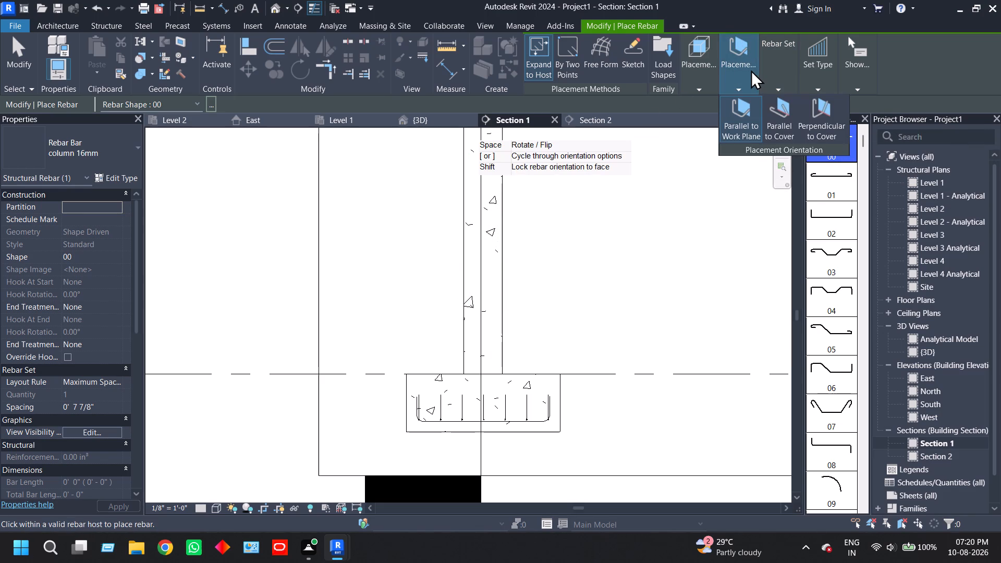
left_click(780, 74)
left_click(820, 103)
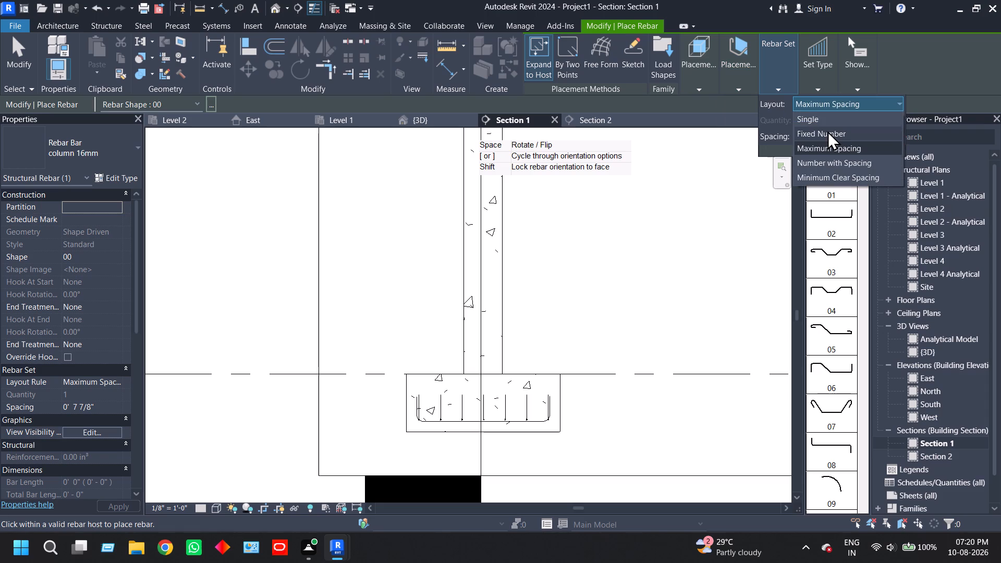
left_click(827, 131)
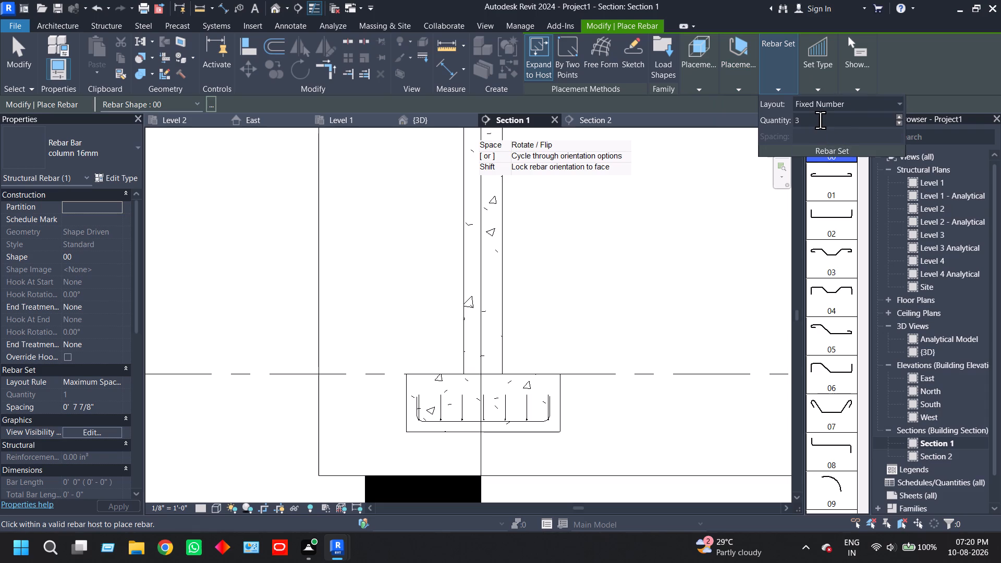
scroll(494, 313, "up", 5)
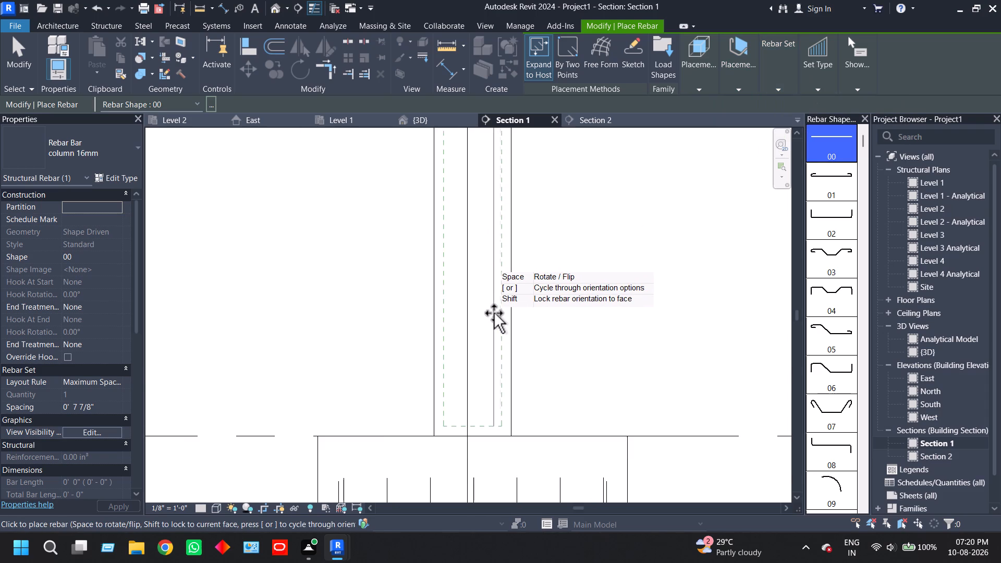
scroll(494, 313, "up", 1)
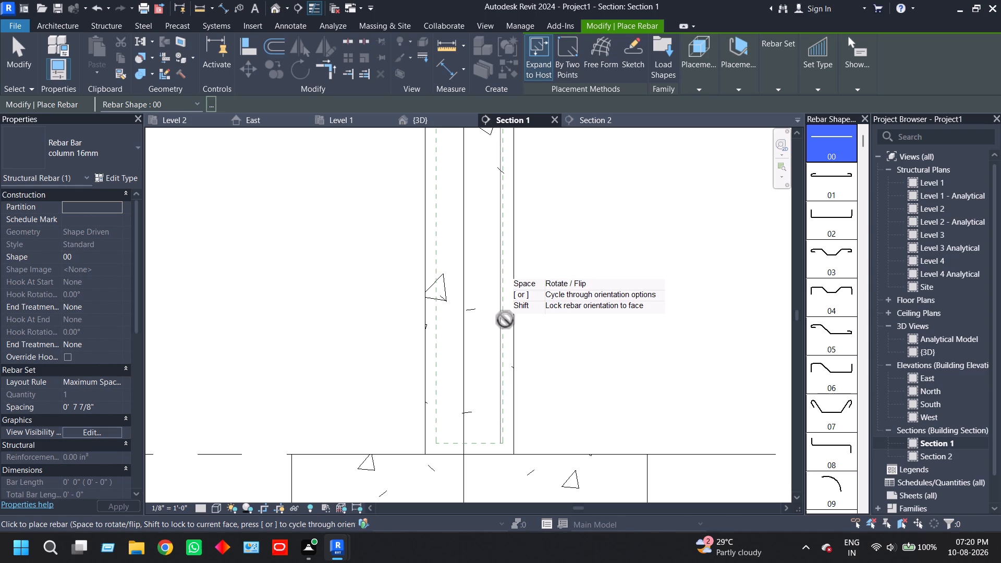
left_click(503, 320)
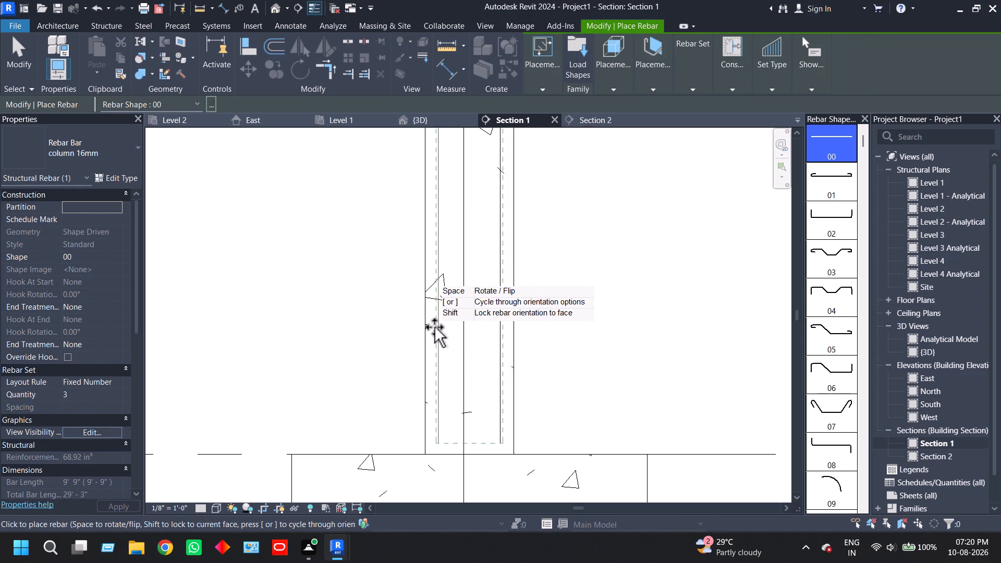
left_click(434, 327)
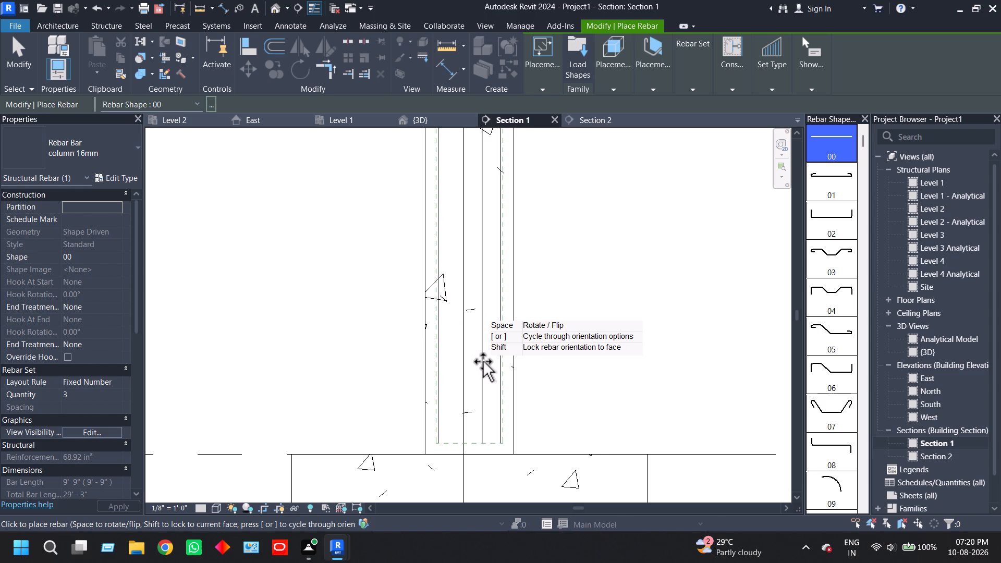
key("Escape")
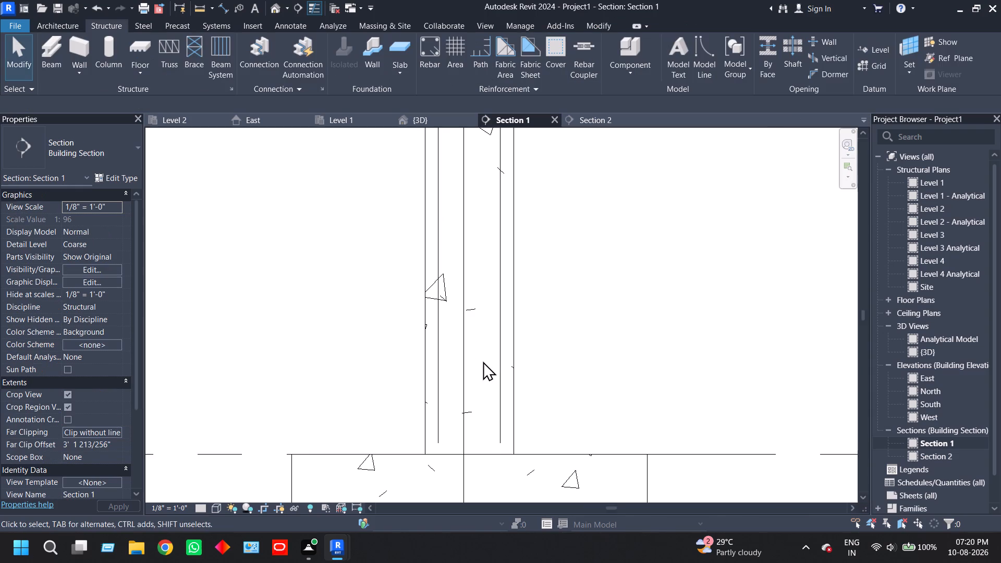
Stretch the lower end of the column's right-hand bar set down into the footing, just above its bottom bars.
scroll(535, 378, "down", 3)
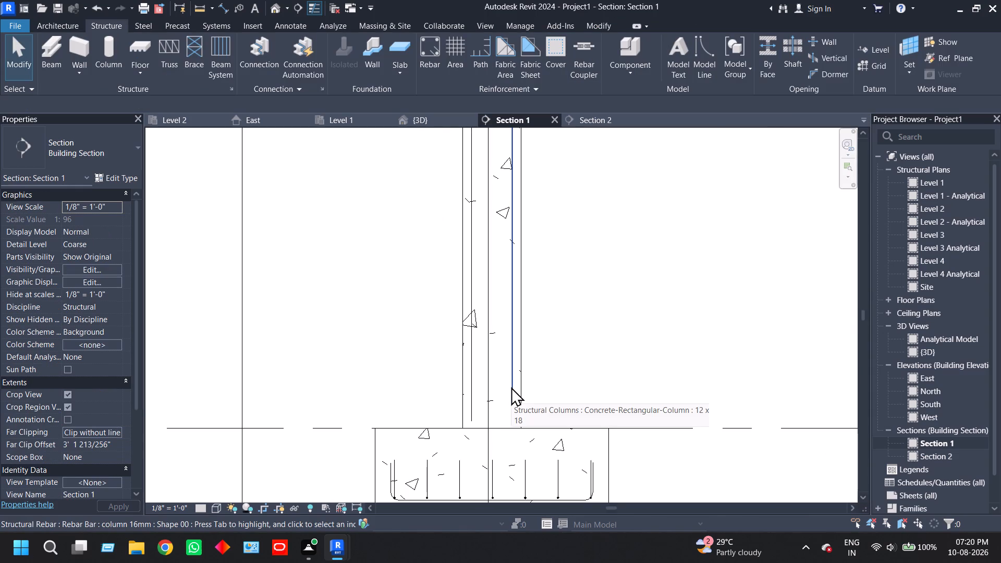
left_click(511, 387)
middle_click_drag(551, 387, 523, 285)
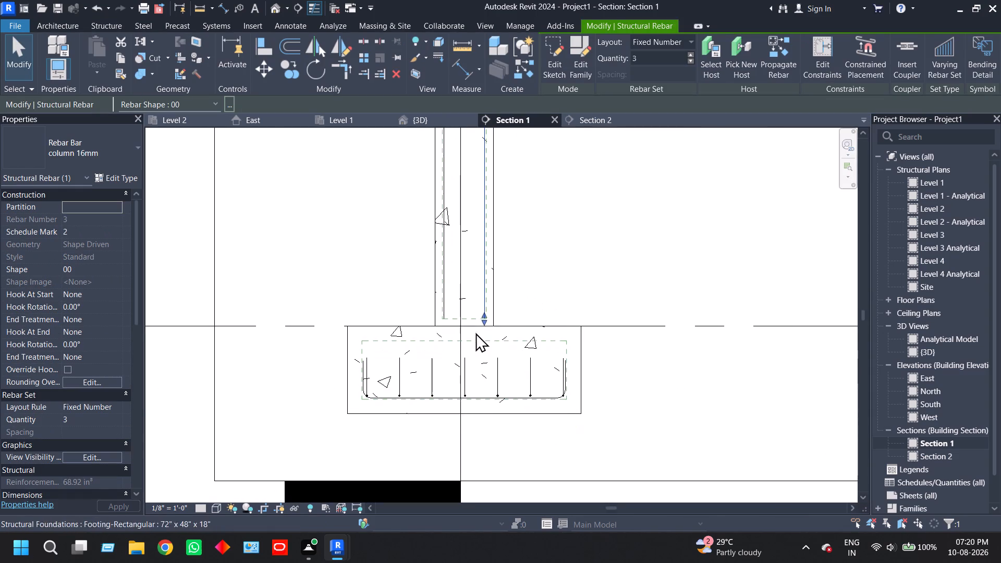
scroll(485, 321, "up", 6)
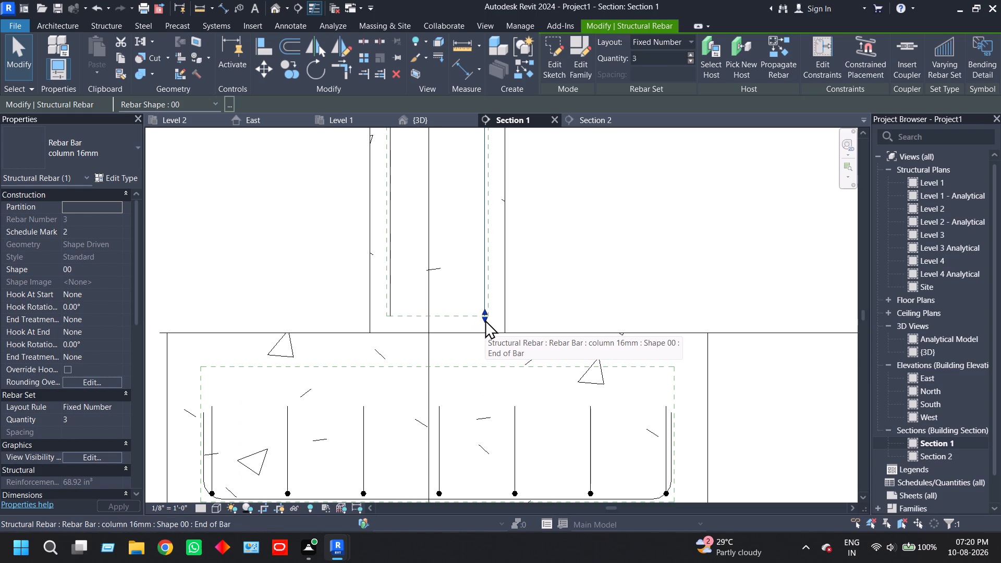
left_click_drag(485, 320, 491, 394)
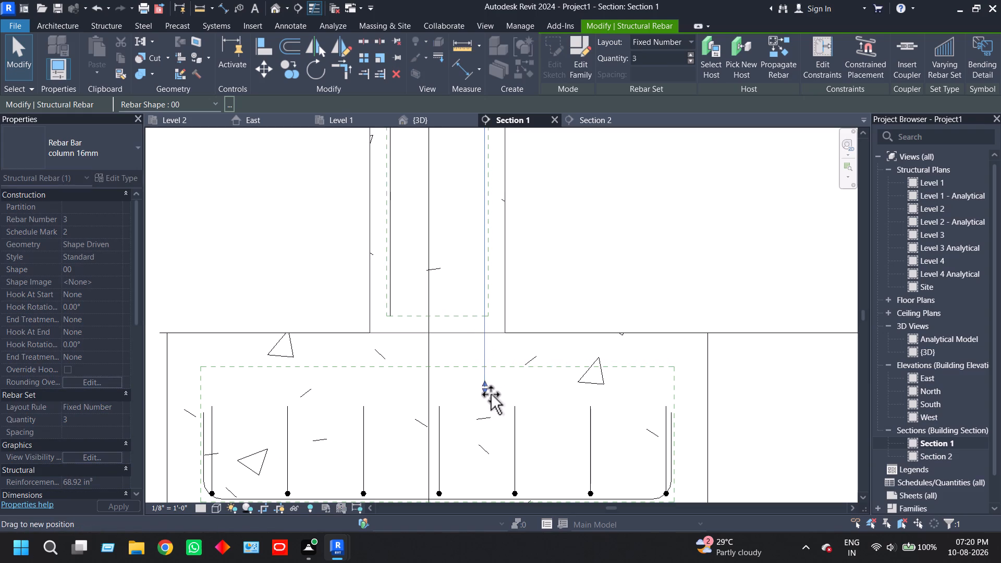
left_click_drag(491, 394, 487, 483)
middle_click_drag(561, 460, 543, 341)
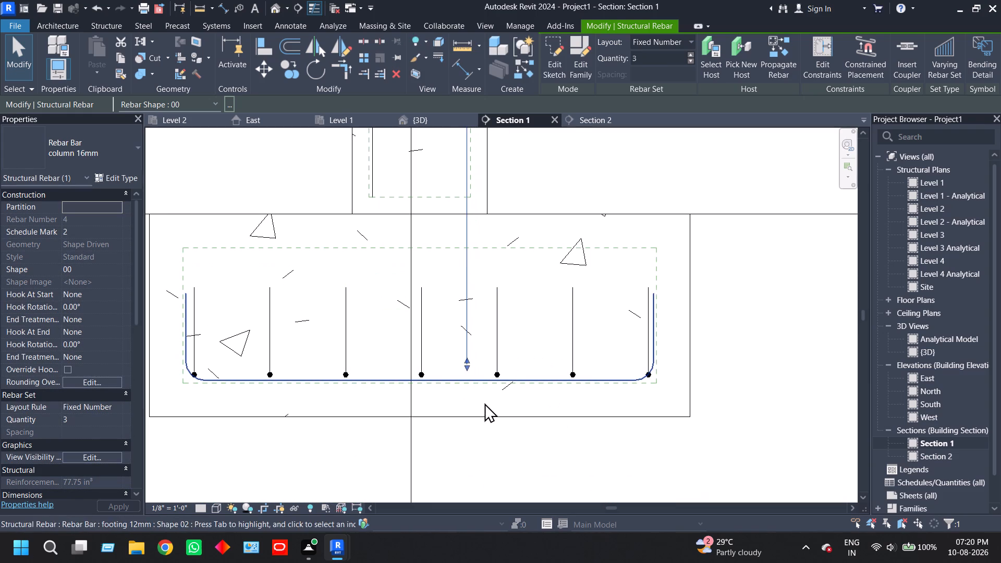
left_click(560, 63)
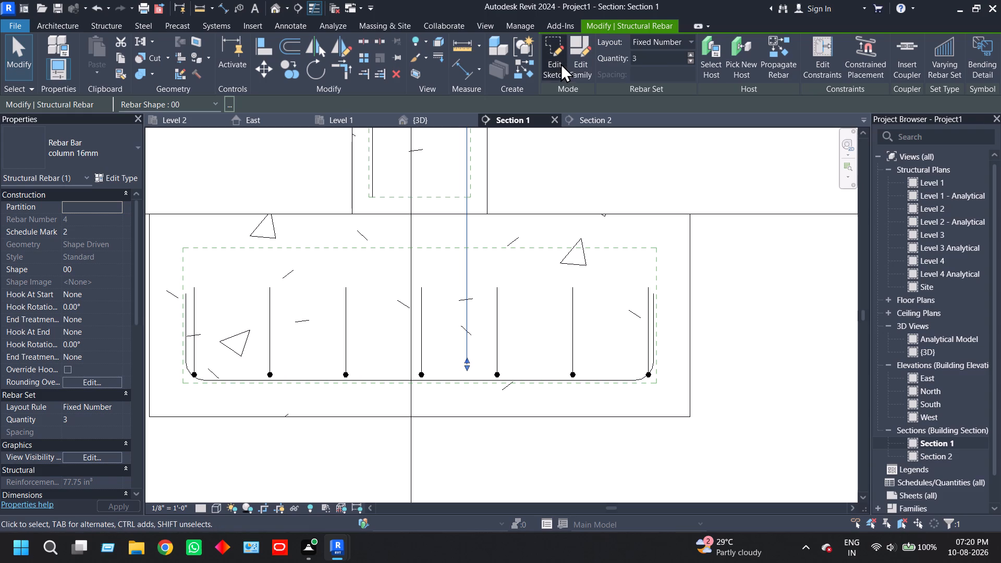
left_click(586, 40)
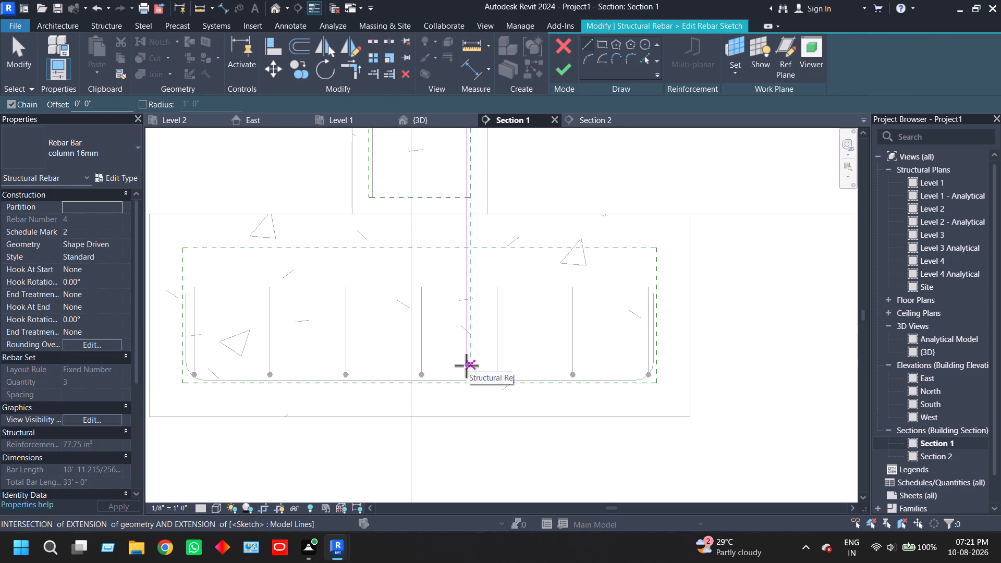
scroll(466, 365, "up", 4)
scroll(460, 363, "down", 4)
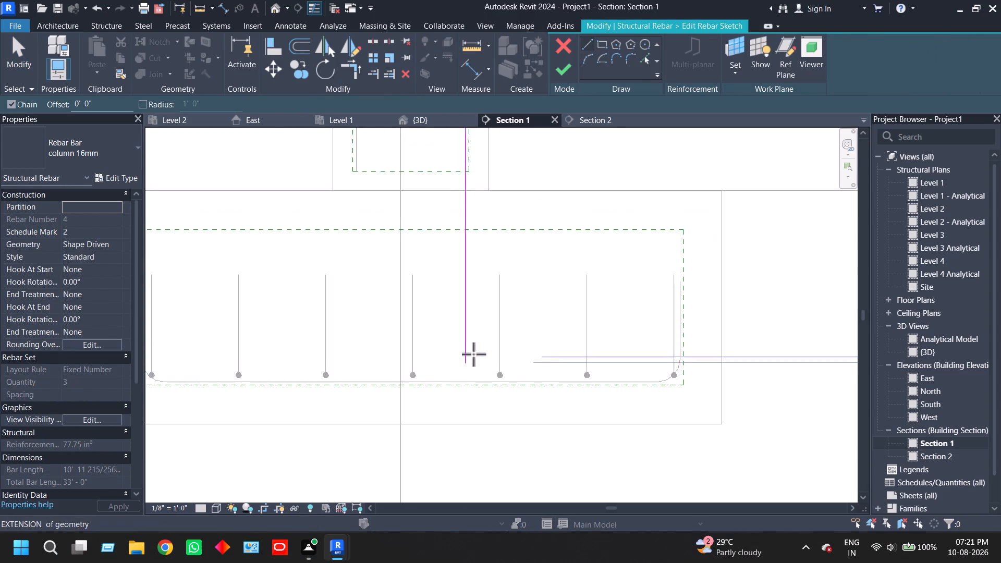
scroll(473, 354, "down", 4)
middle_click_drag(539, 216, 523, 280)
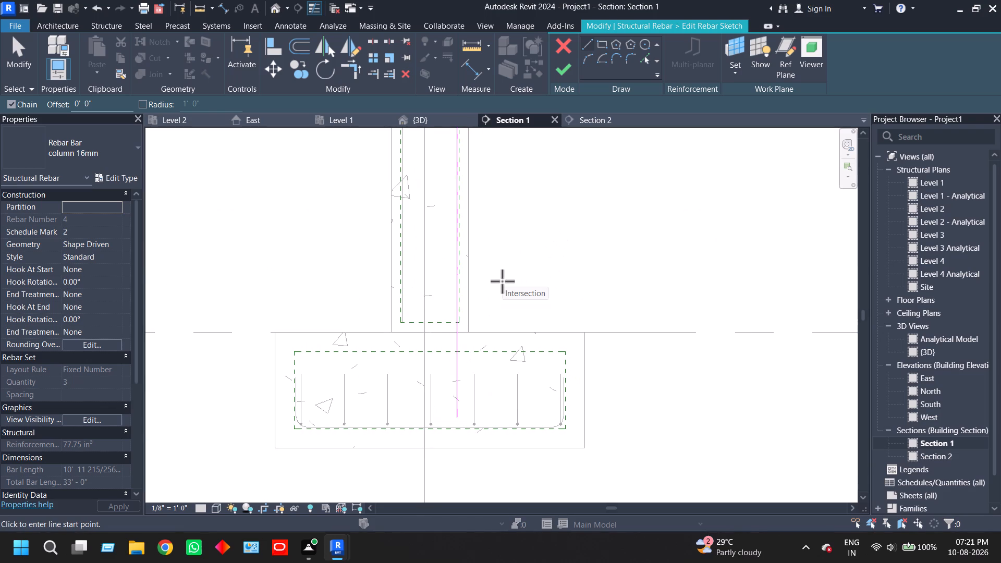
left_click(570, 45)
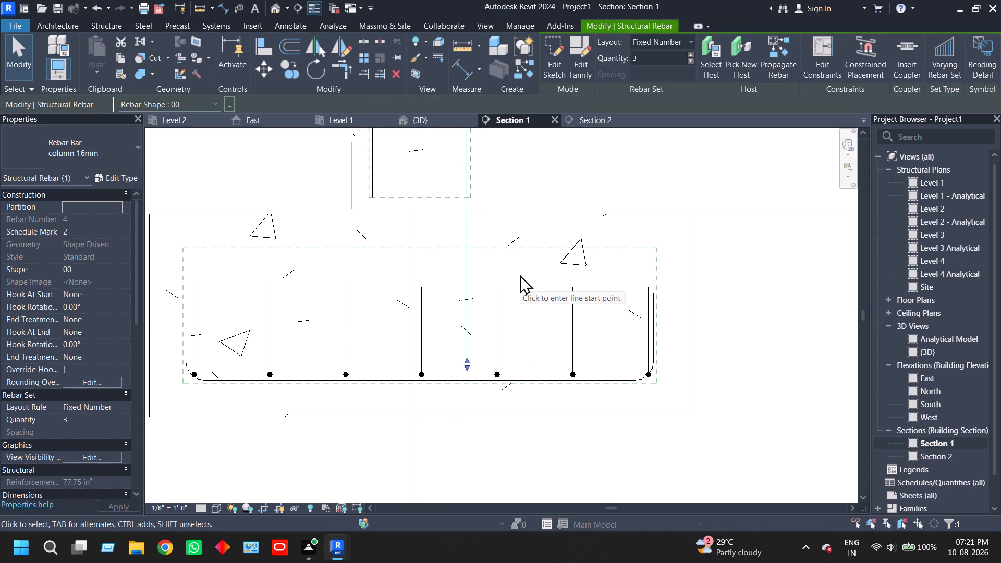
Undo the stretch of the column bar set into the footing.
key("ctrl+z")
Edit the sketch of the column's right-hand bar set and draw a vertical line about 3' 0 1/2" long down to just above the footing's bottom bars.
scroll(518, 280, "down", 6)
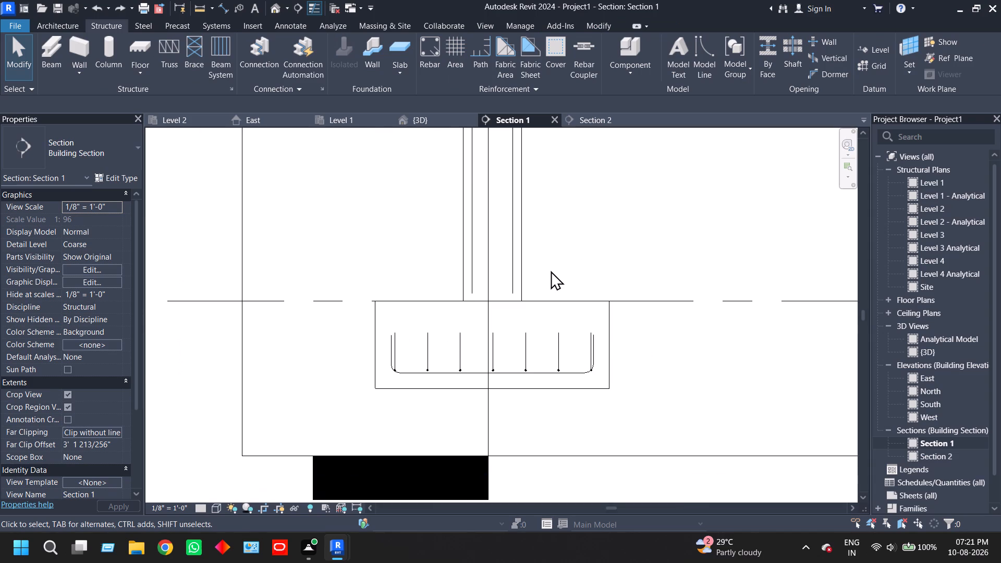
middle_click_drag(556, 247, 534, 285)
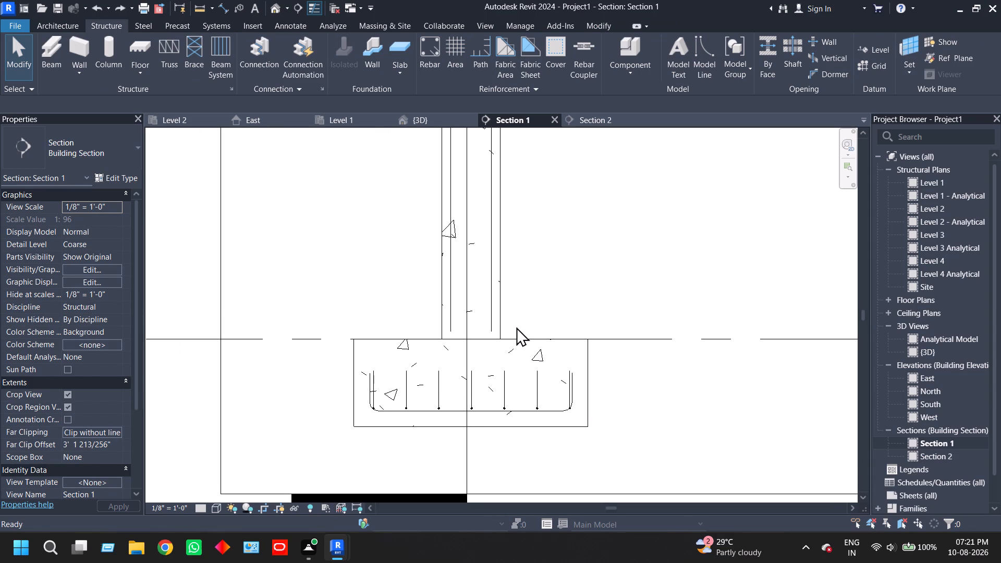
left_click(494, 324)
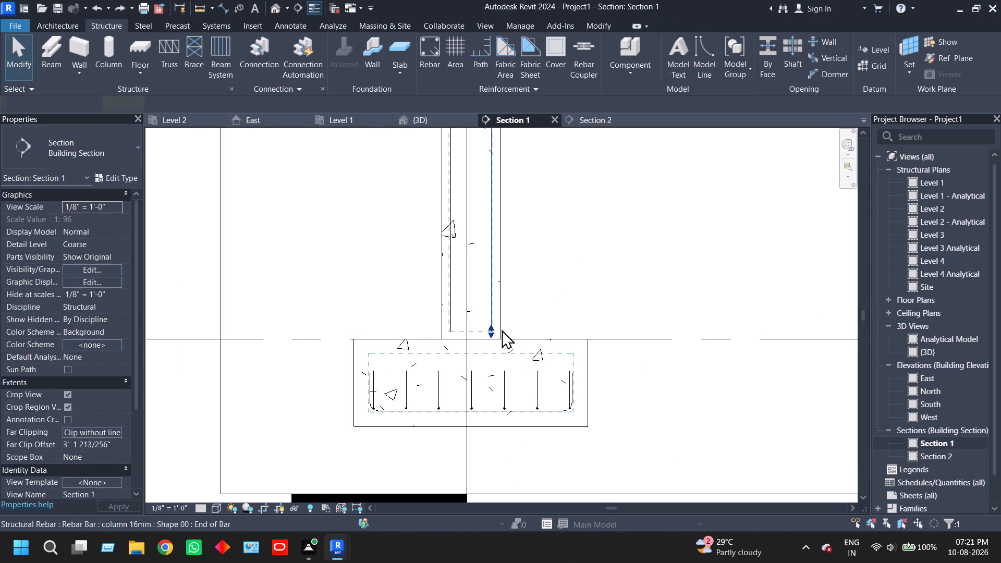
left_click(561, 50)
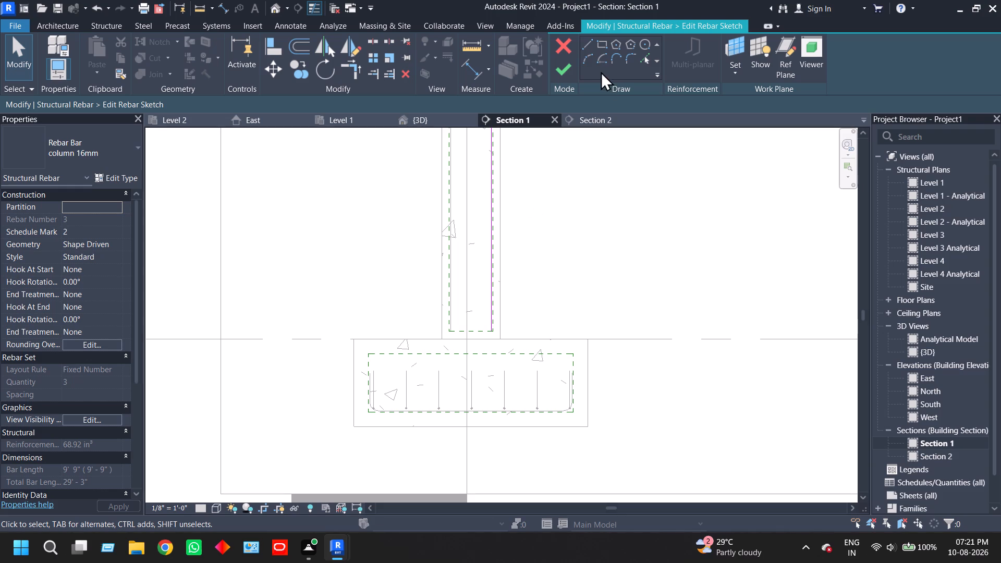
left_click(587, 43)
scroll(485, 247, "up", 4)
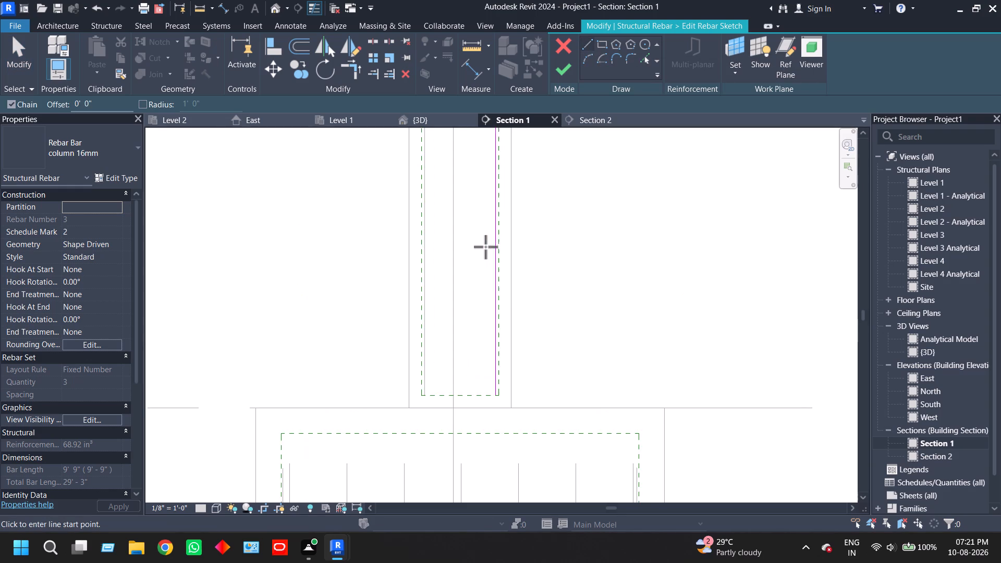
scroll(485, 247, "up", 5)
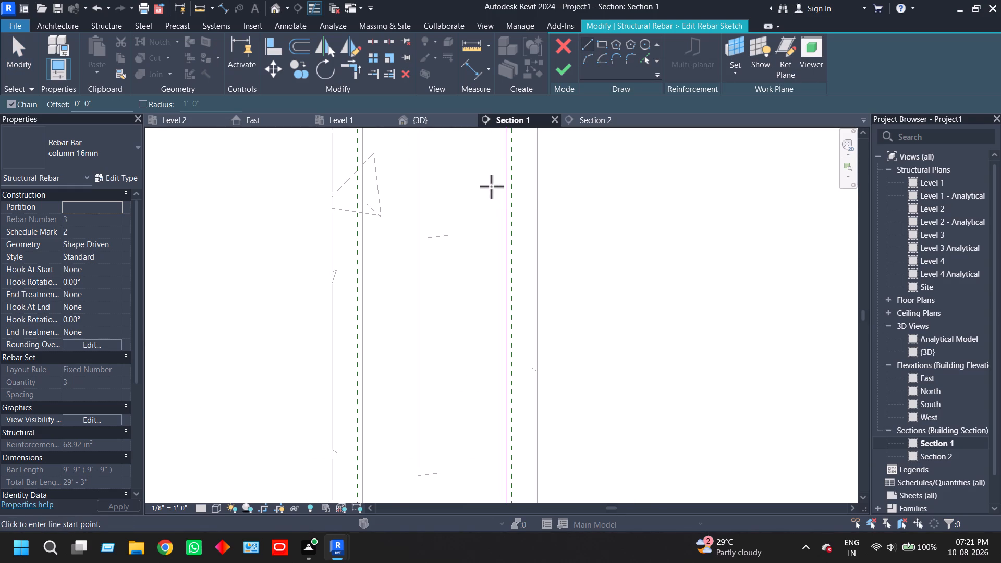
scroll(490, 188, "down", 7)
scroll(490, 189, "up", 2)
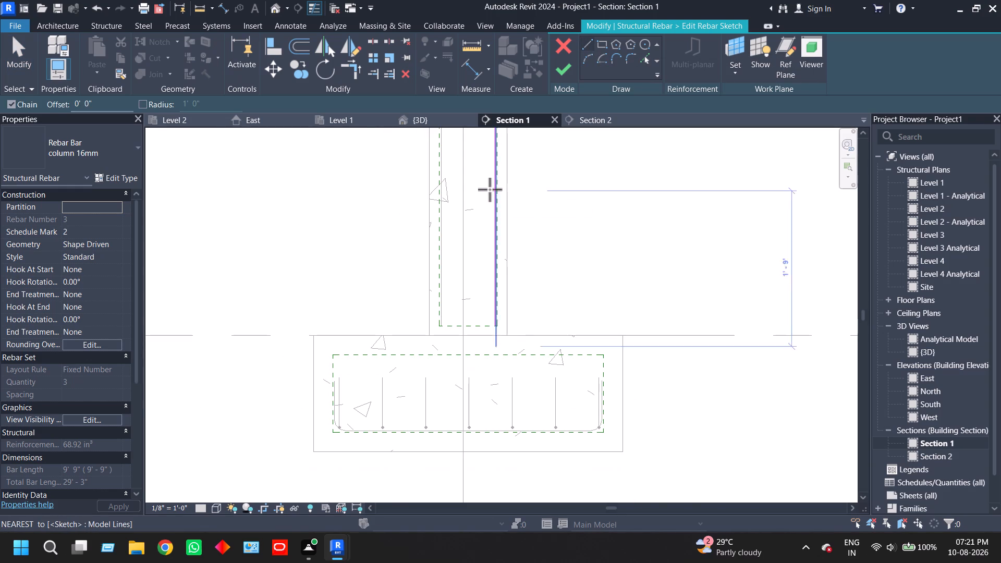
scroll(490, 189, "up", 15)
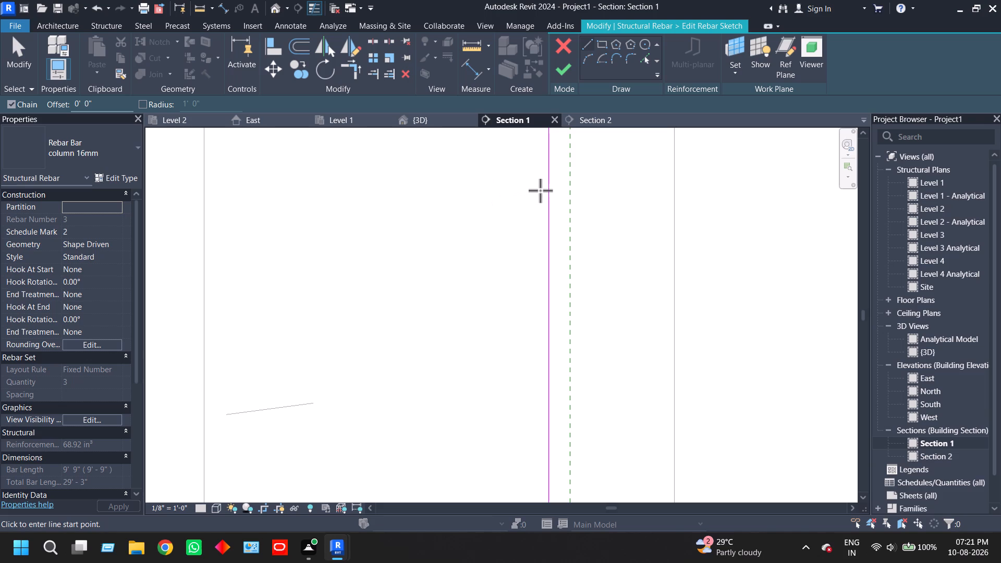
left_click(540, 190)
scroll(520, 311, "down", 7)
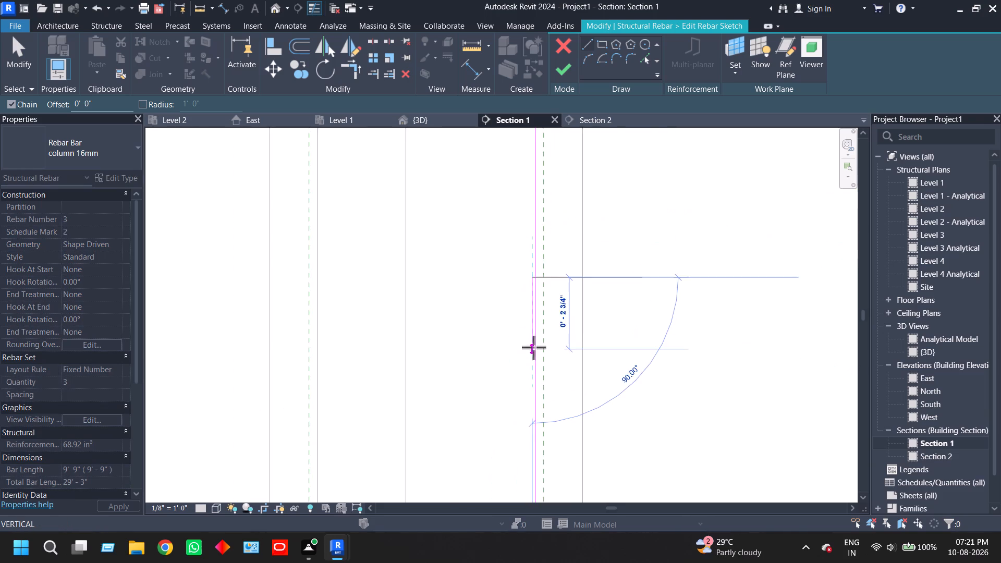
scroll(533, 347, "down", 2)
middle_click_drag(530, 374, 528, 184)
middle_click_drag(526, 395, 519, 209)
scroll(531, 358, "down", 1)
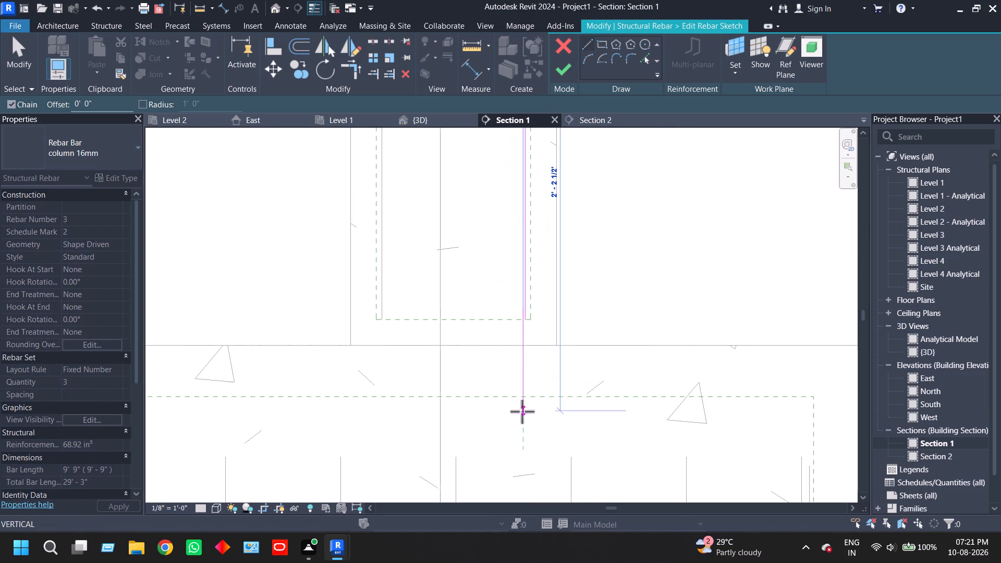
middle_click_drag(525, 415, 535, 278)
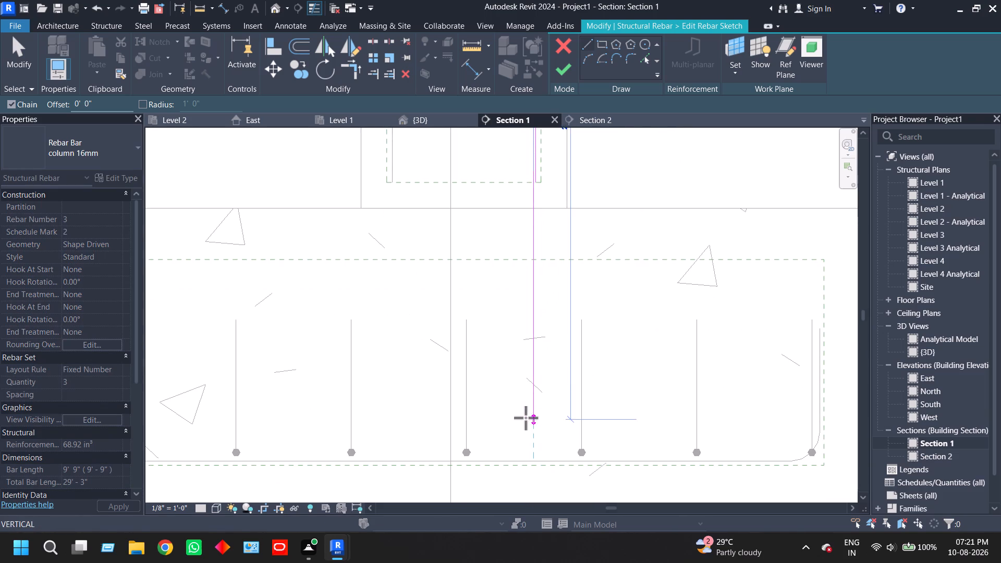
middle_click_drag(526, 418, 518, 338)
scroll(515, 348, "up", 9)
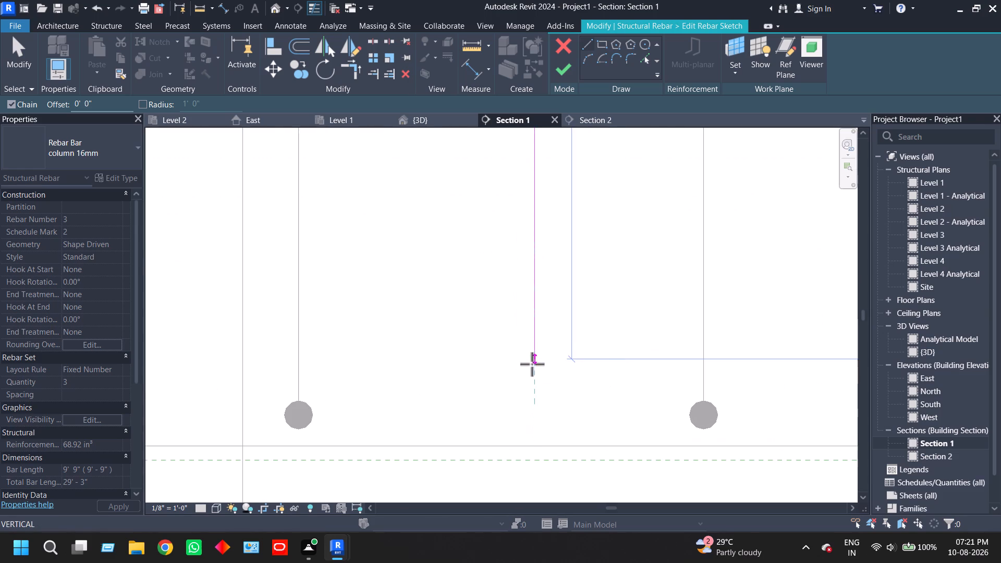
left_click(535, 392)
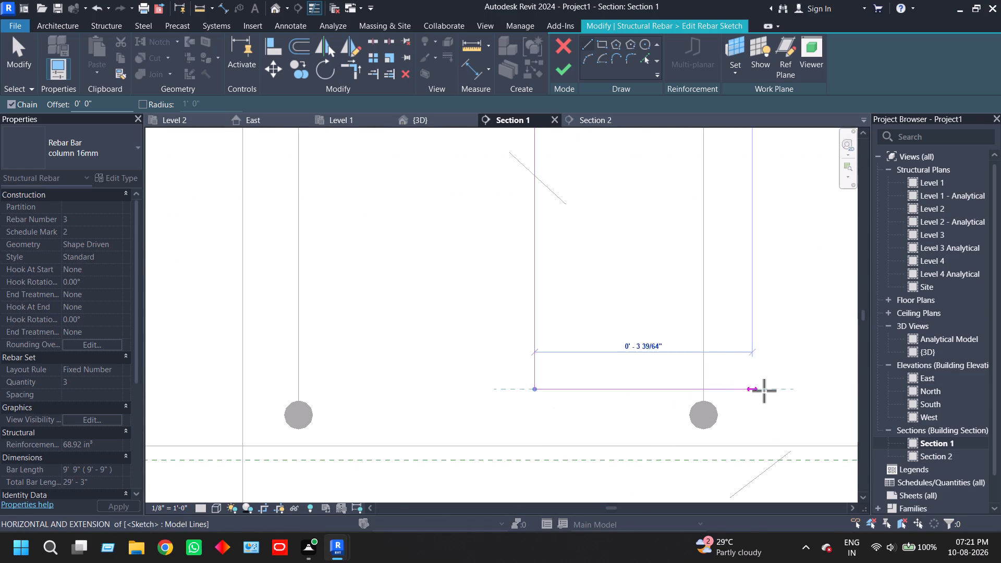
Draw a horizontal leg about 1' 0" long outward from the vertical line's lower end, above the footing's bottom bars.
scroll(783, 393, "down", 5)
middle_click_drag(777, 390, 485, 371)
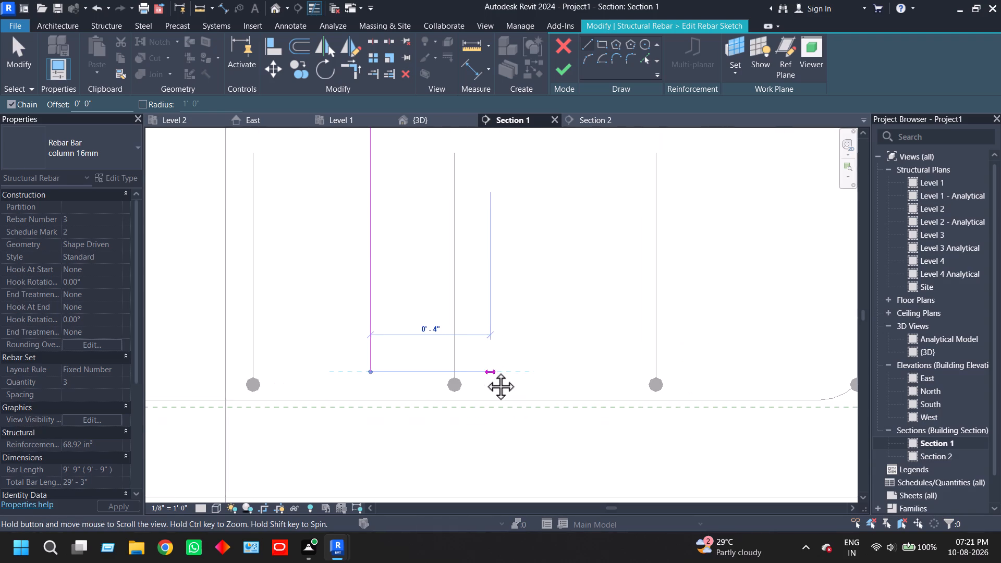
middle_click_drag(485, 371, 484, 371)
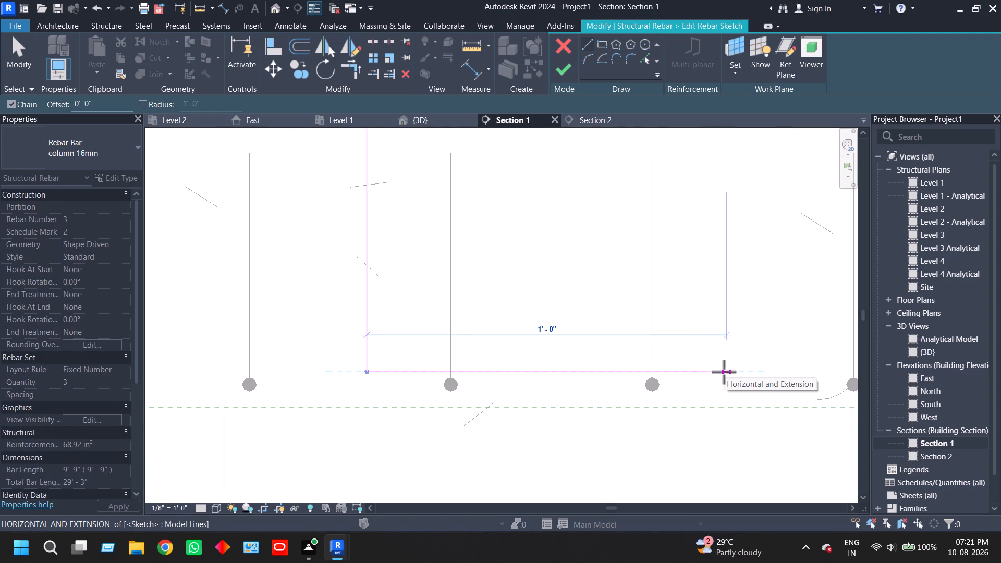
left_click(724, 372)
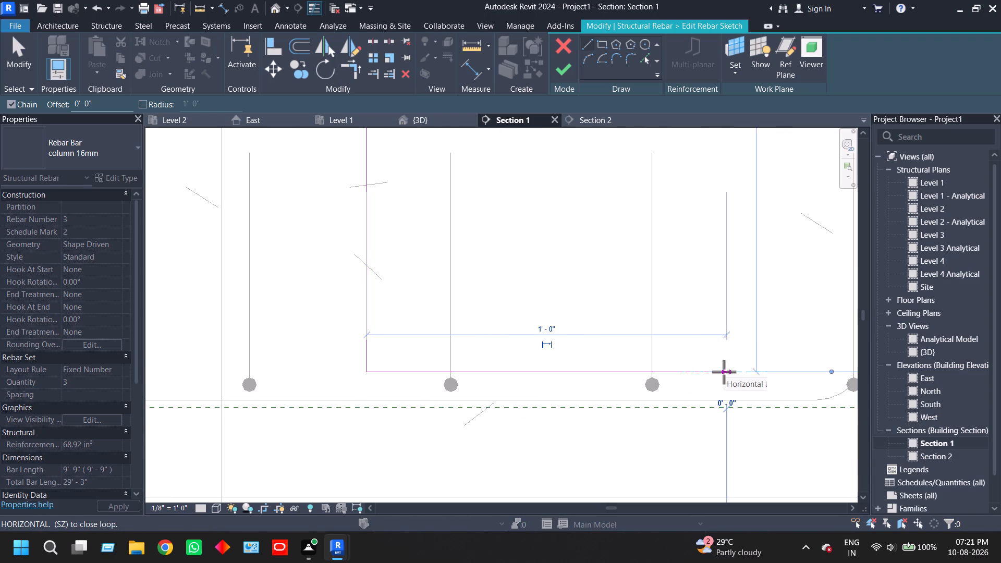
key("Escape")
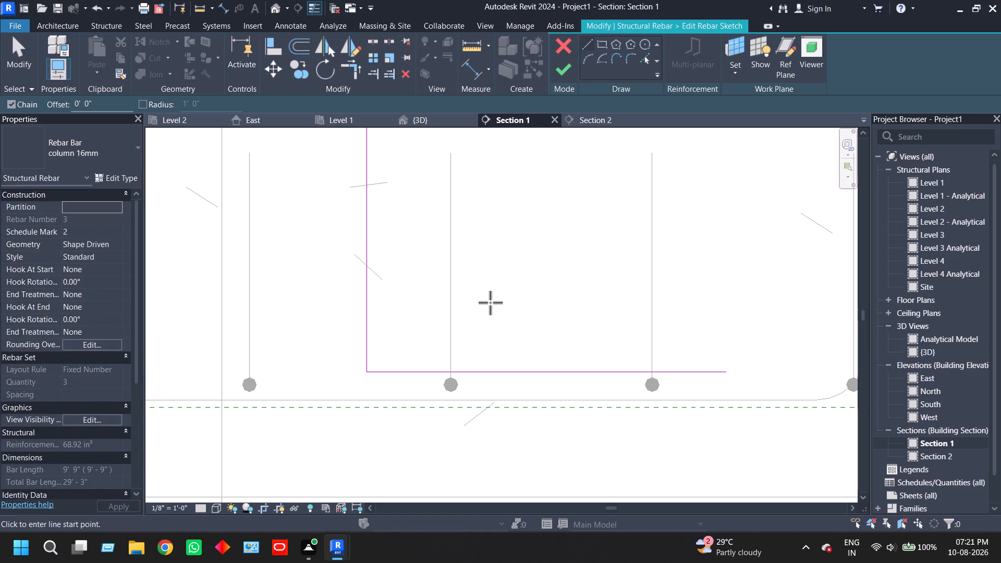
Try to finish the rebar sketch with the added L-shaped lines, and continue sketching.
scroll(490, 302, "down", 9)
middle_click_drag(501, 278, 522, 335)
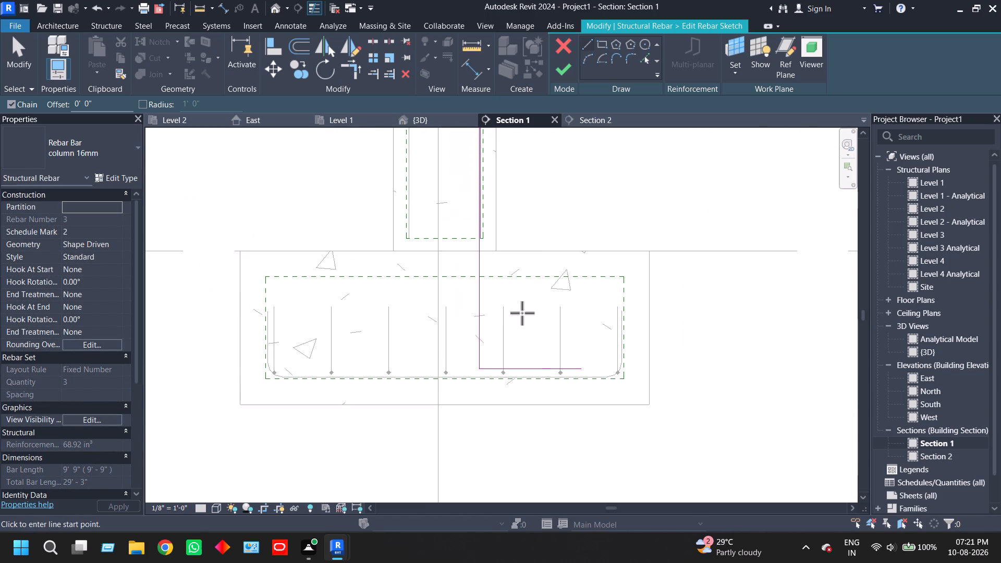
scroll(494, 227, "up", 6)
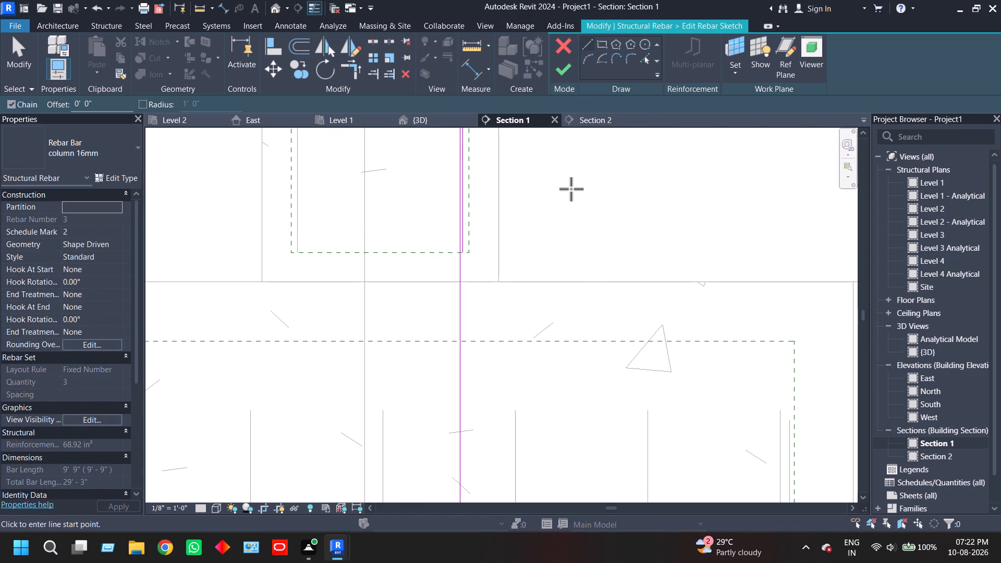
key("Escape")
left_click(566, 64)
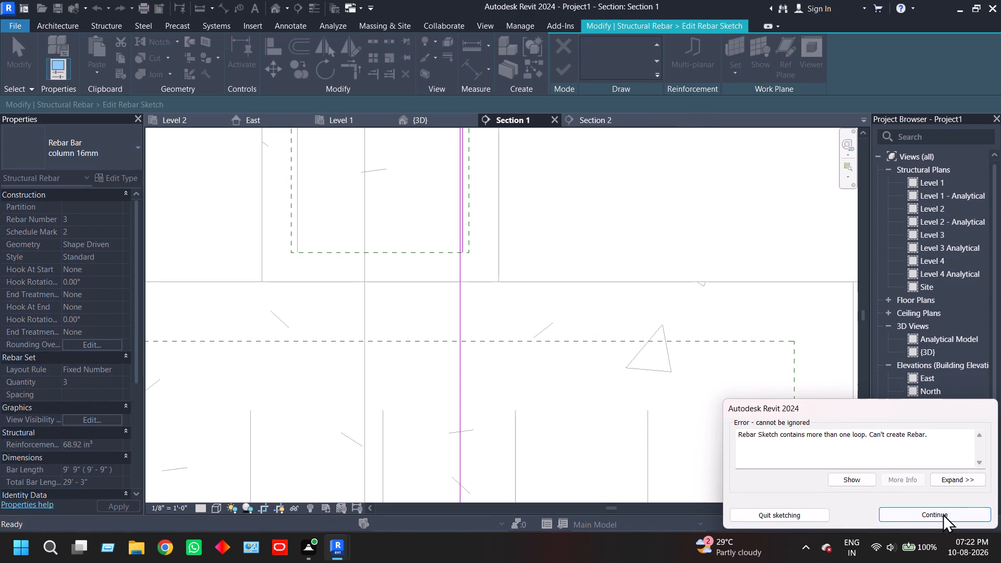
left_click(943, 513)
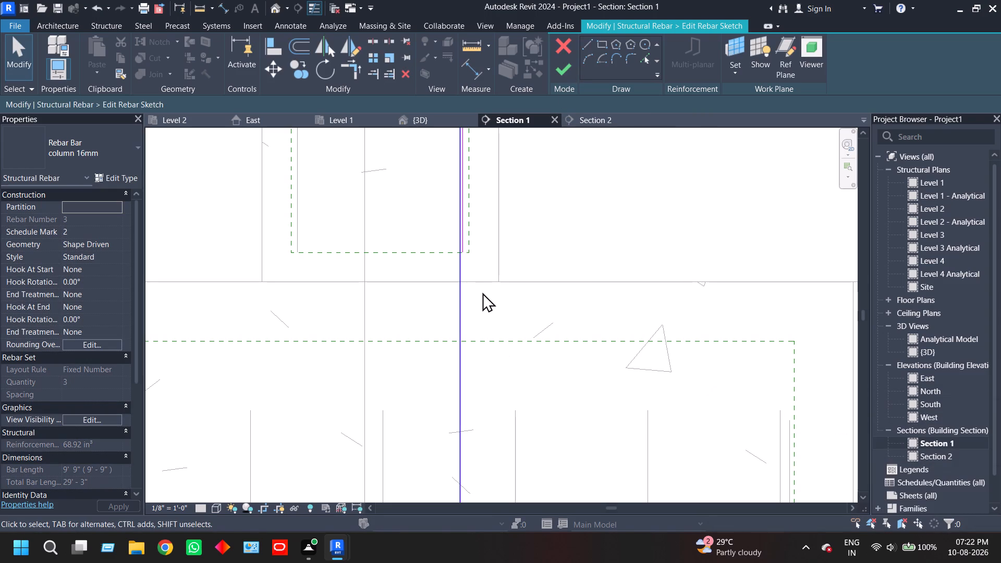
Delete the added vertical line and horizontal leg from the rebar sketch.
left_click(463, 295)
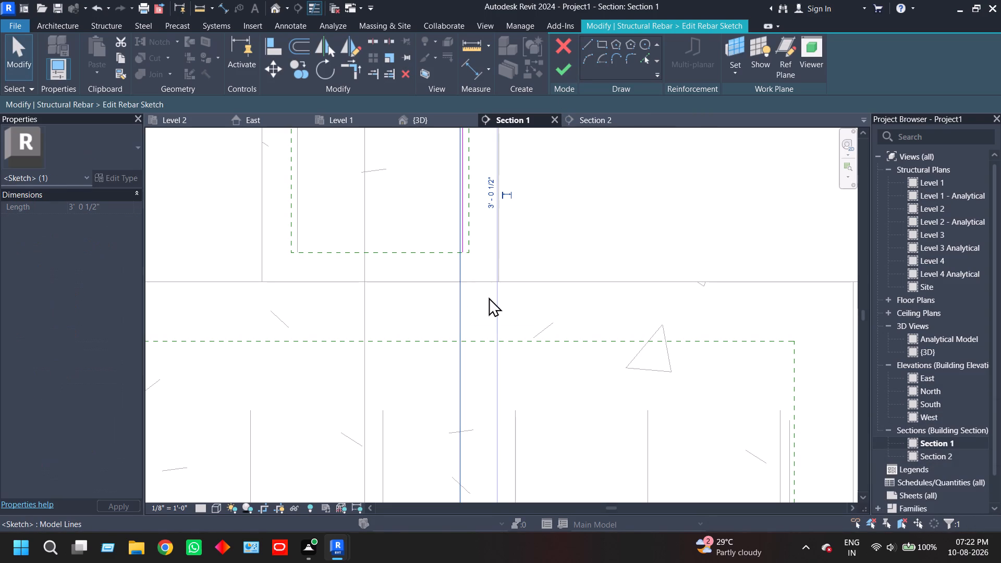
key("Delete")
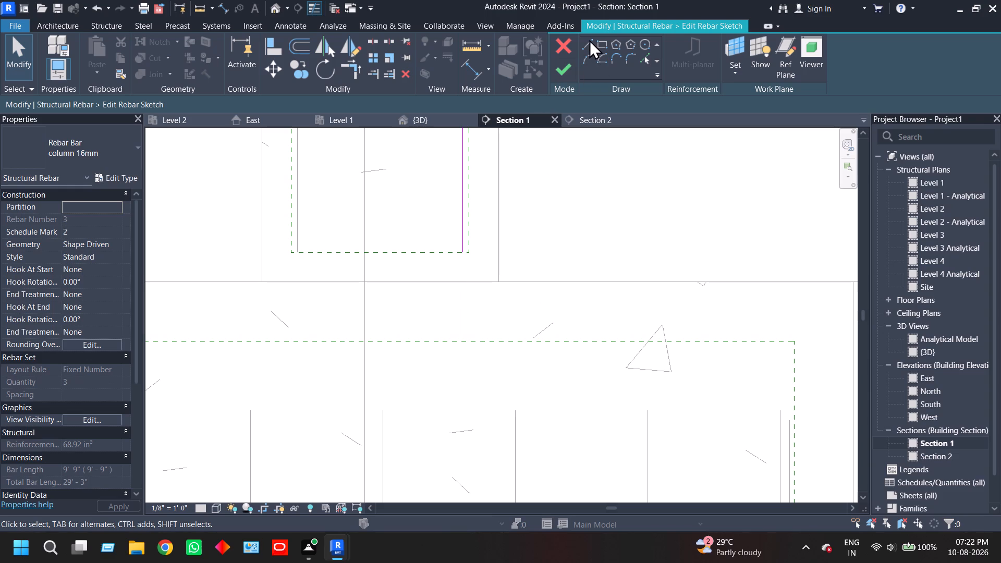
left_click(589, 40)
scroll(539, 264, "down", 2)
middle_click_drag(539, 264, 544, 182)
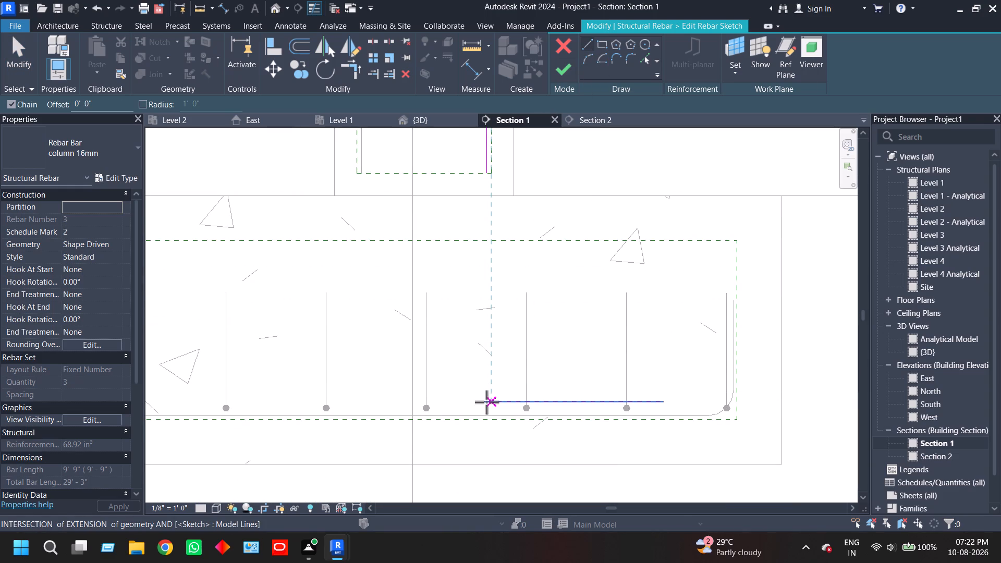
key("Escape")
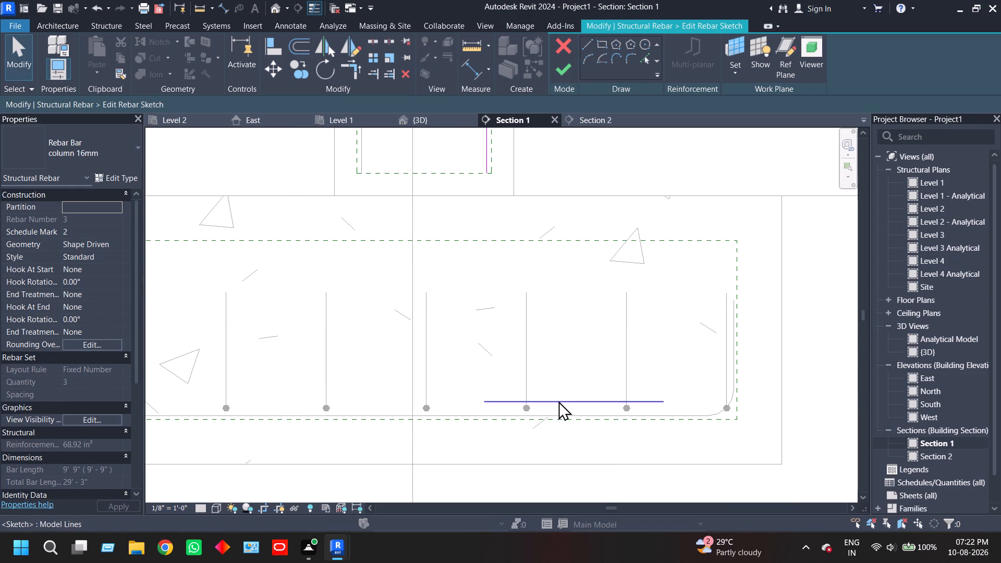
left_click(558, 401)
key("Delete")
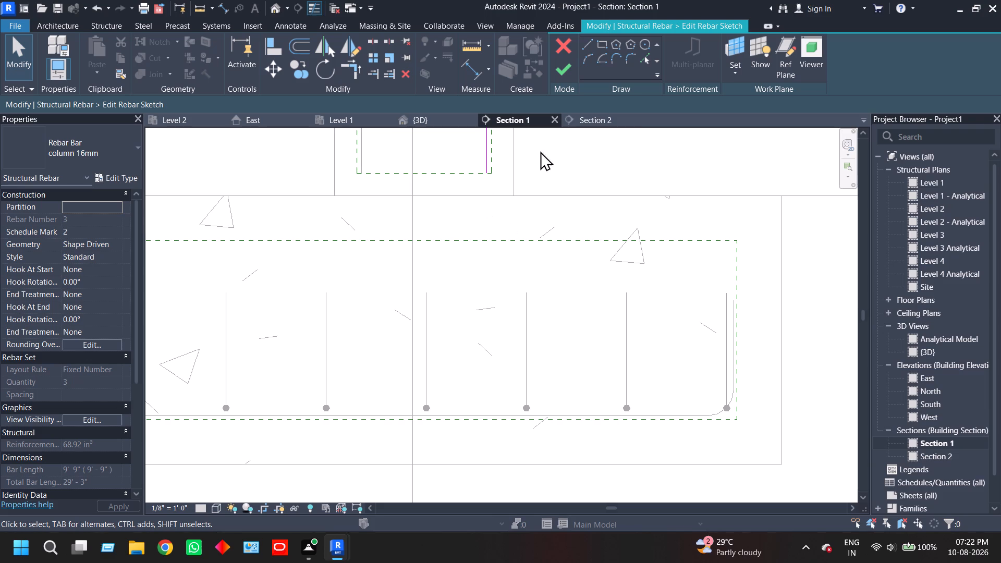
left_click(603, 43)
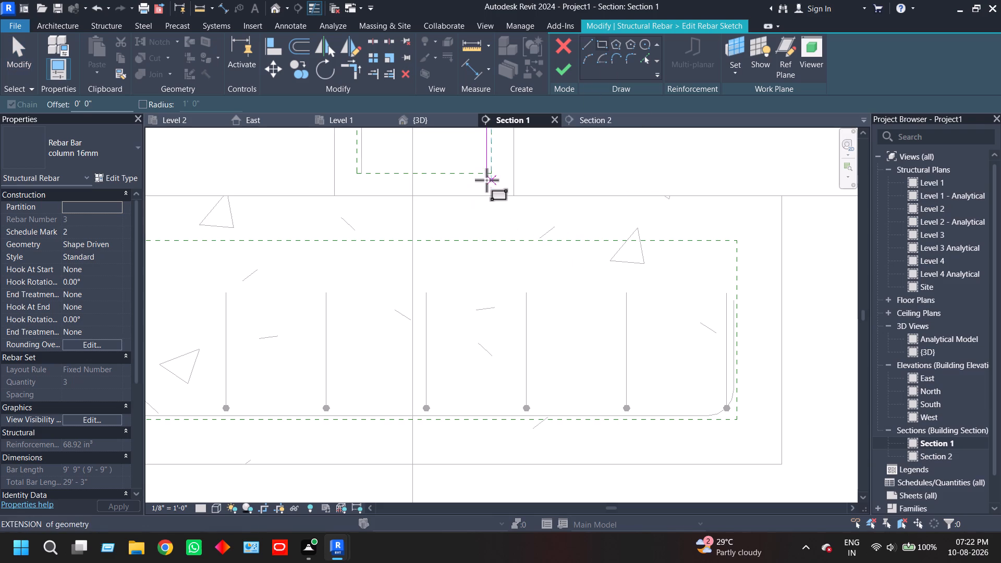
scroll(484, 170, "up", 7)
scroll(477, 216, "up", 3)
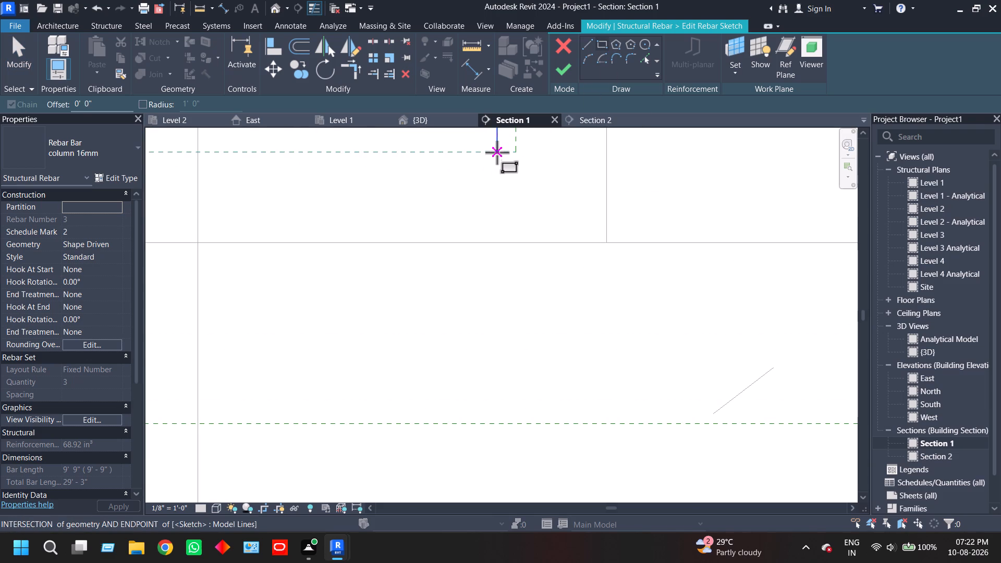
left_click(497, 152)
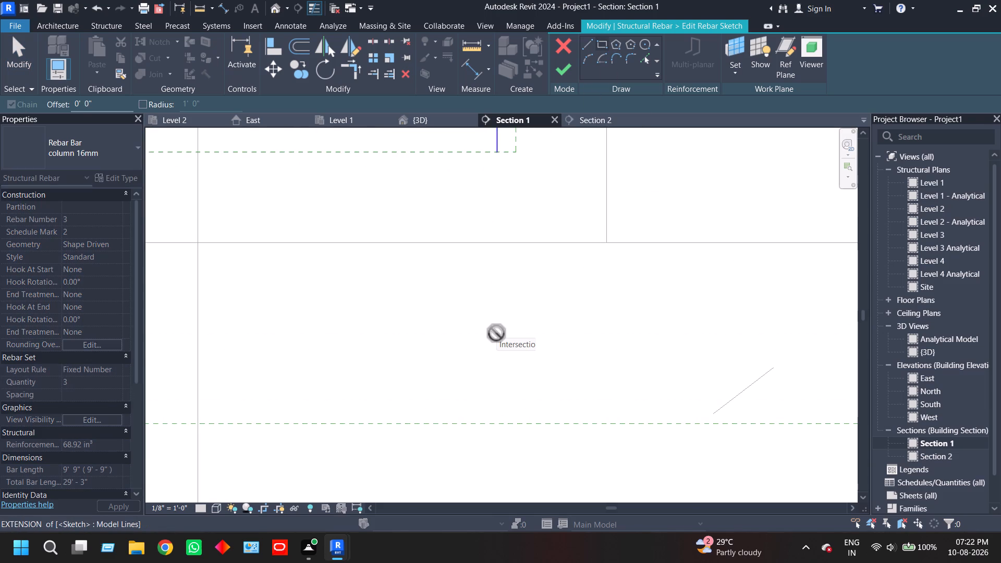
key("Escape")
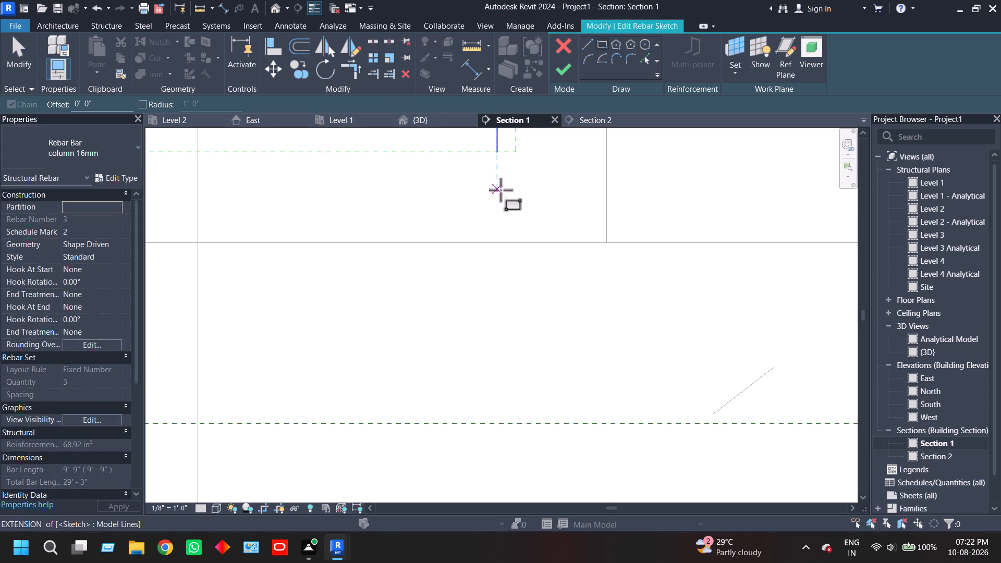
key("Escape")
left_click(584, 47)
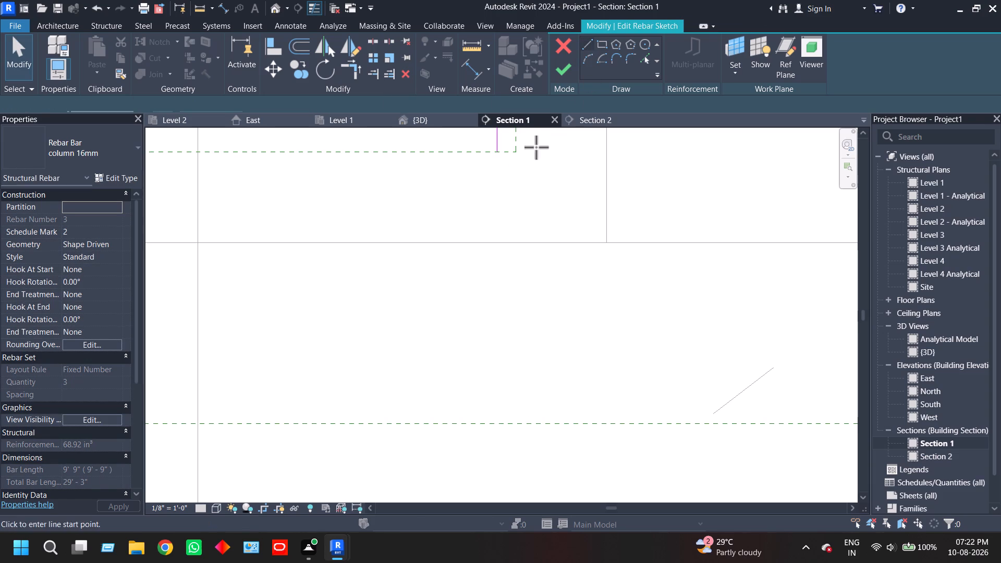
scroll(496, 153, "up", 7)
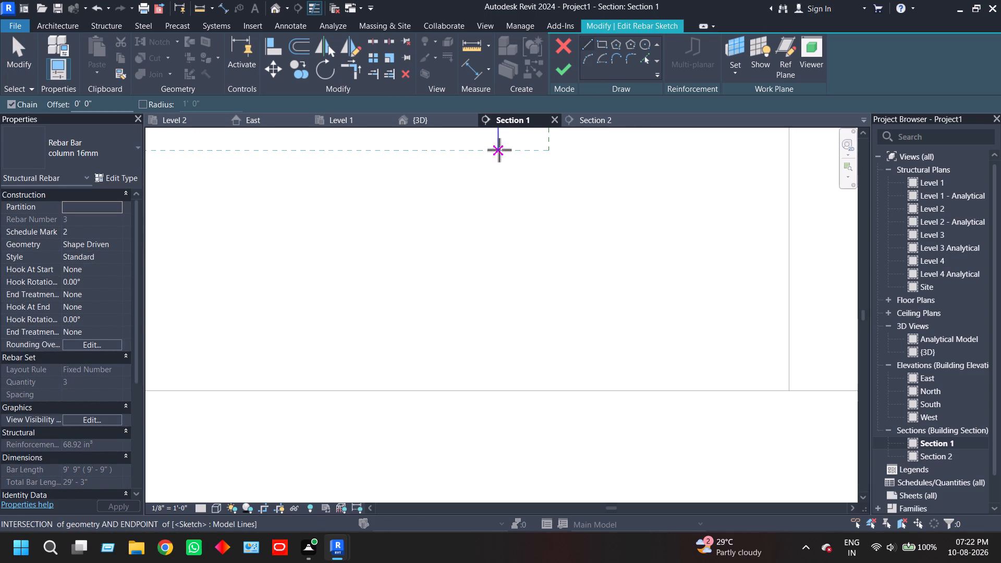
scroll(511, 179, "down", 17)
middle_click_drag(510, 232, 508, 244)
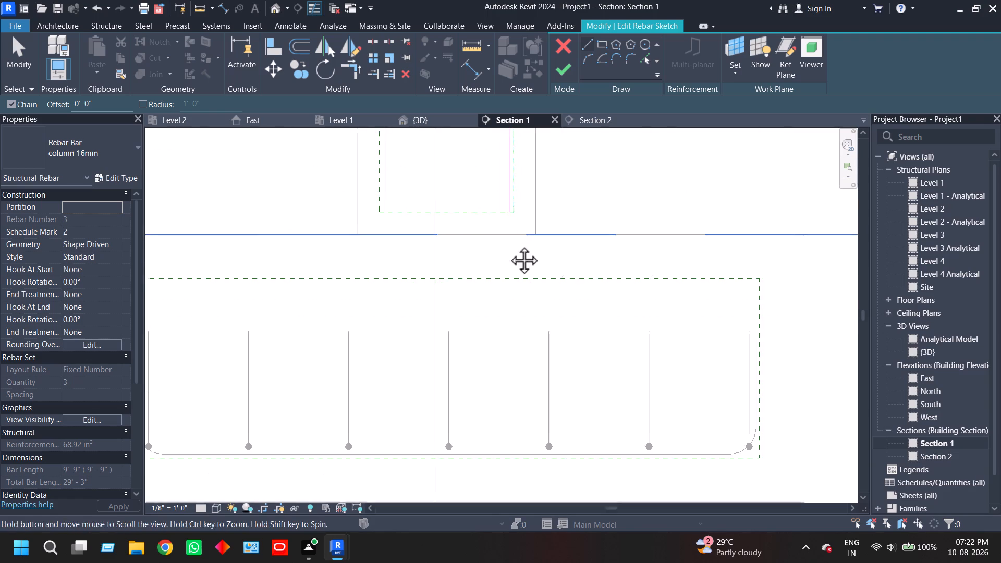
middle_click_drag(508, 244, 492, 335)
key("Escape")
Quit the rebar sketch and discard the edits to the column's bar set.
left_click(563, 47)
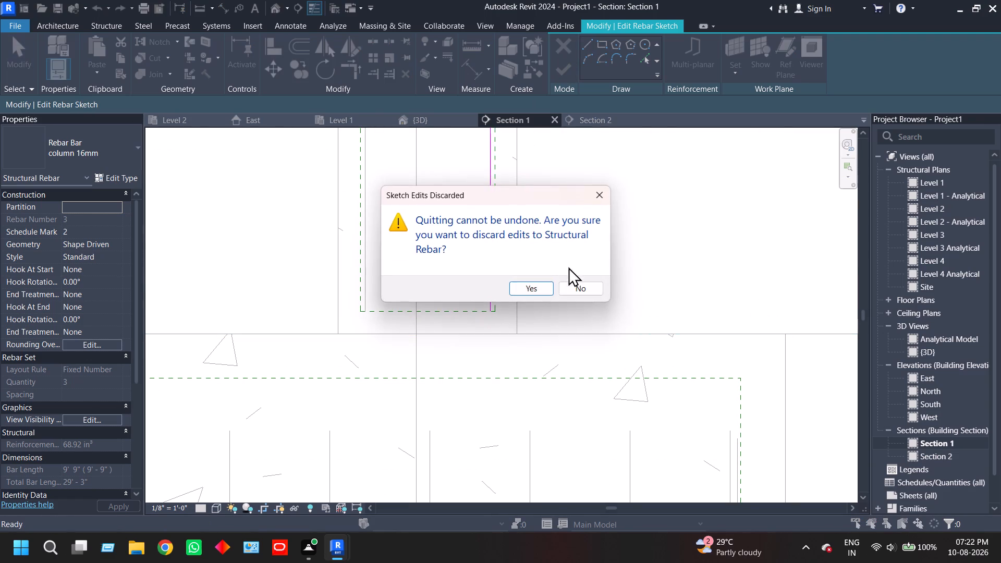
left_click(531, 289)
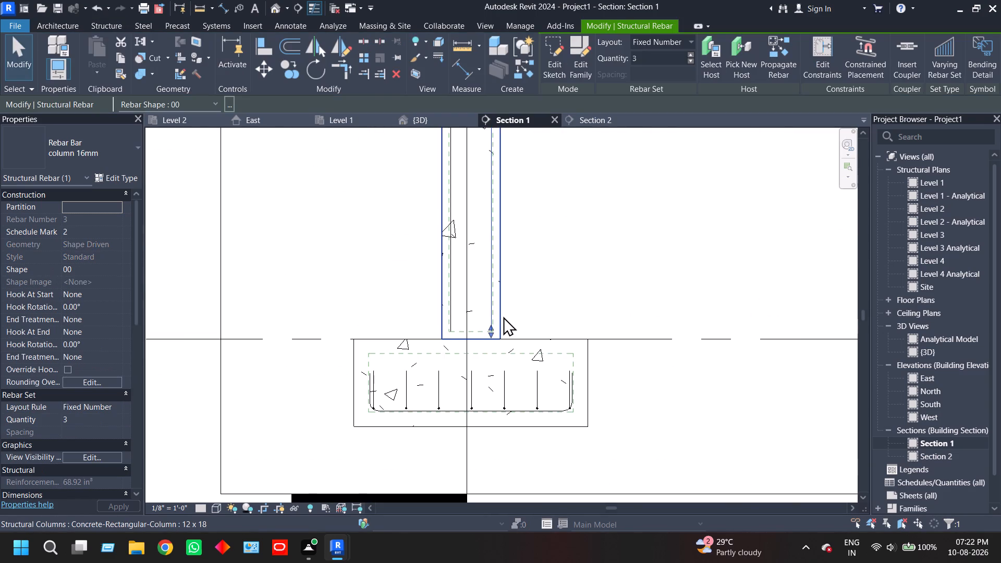
Extend the lower end of the selected 16 mm column bar set into the footing, stopping just above the bottom bars.
scroll(487, 330, "up", 9)
scroll(494, 340, "down", 2)
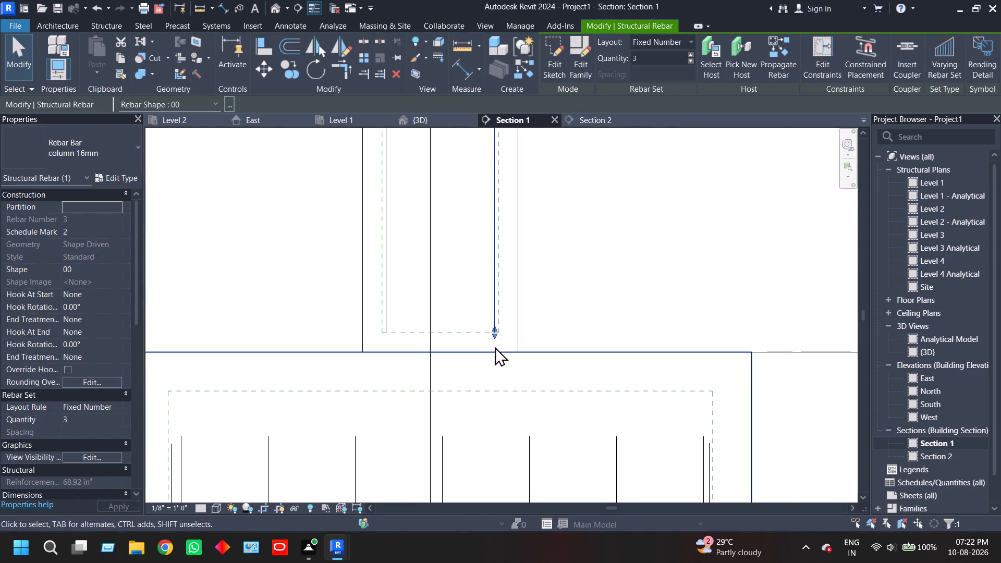
middle_click_drag(495, 349, 494, 238)
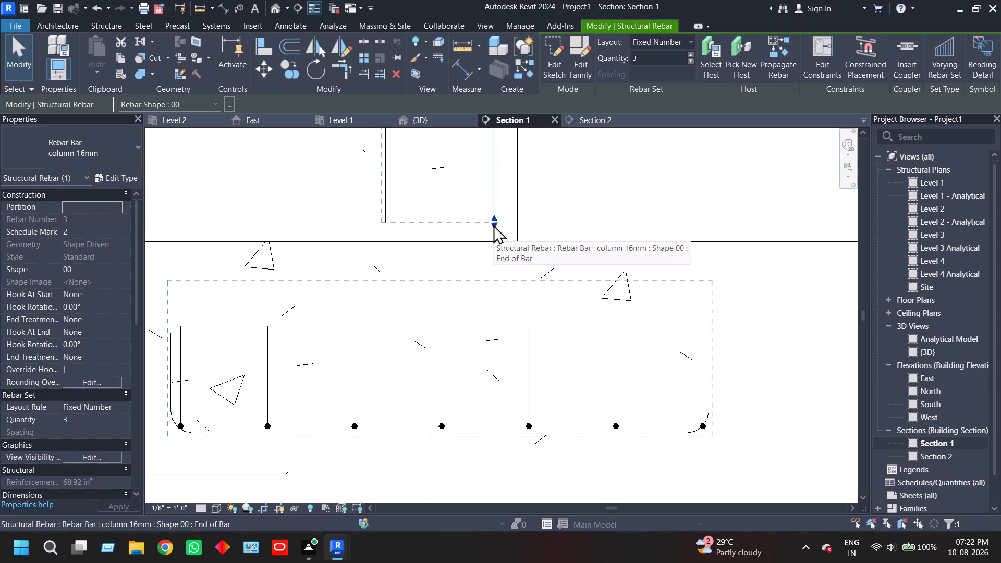
left_click_drag(493, 225, 496, 396)
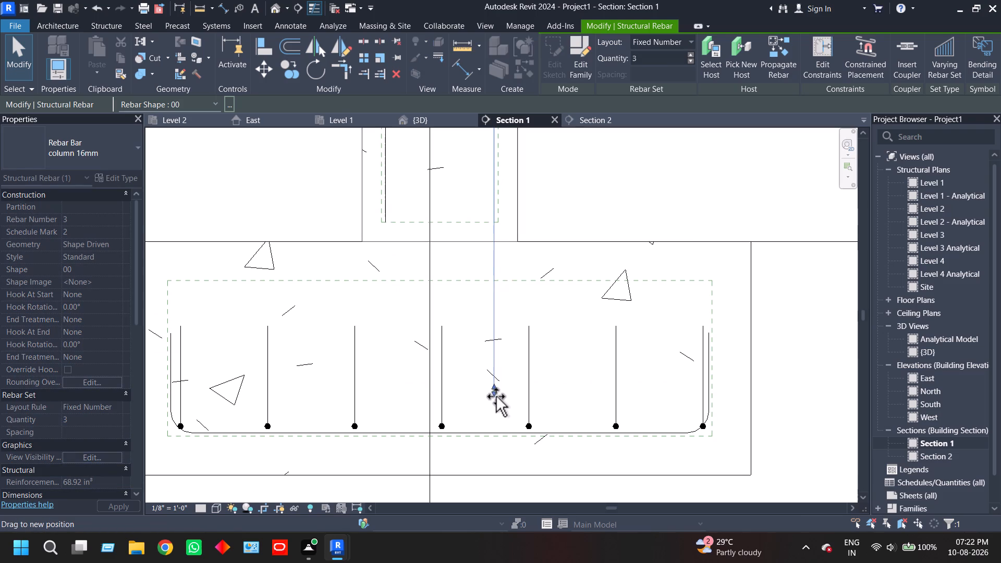
left_click_drag(496, 396, 496, 414)
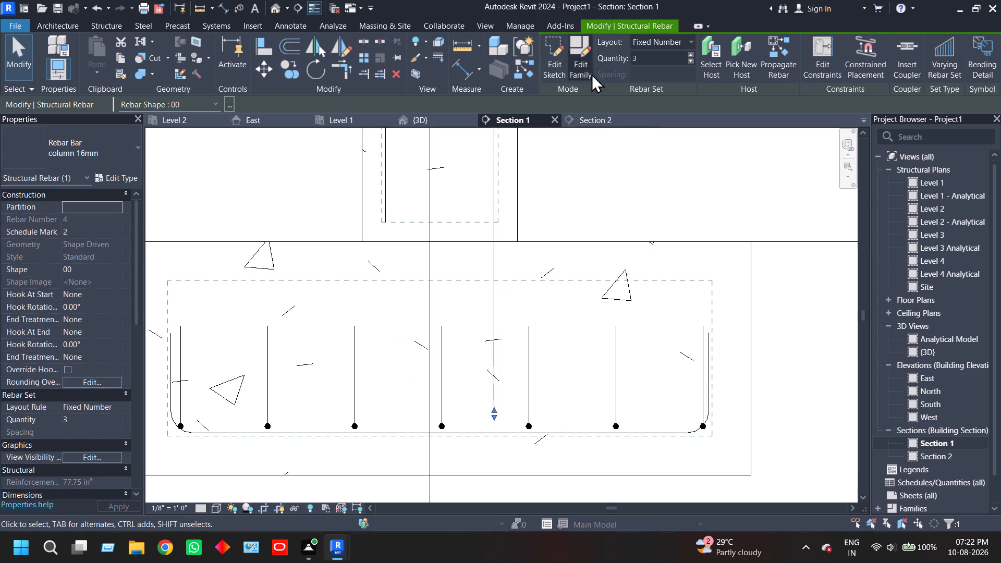
Edit the bar set's sketch and draw a 1' 0" horizontal leg outward from the bar's lower end.
left_click(552, 46)
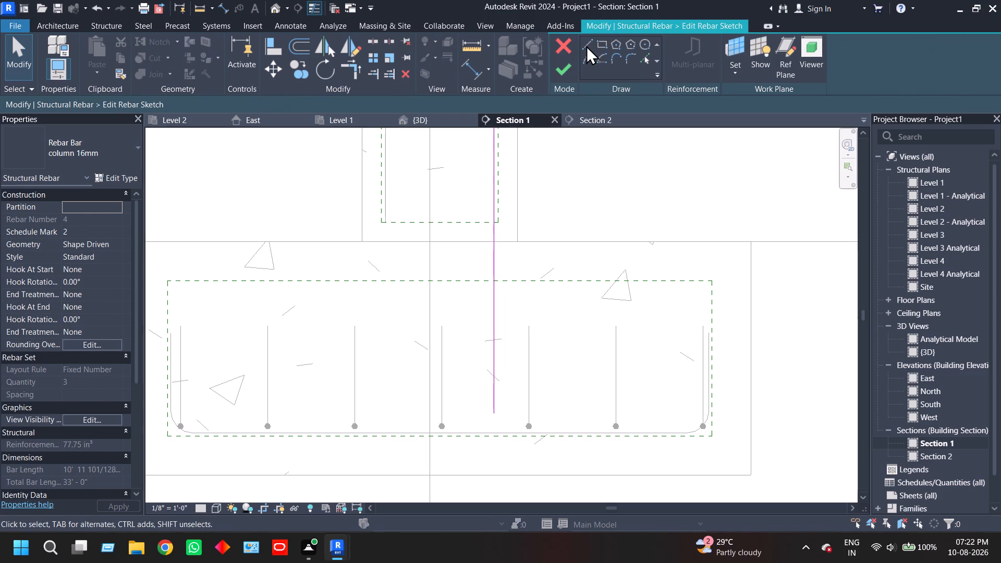
left_click(586, 45)
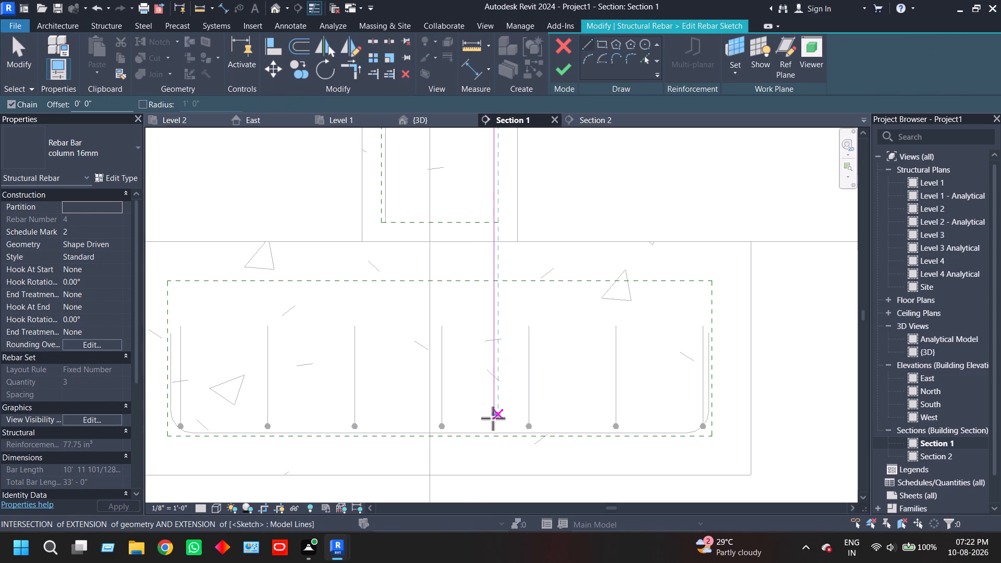
scroll(492, 419, "up", 8)
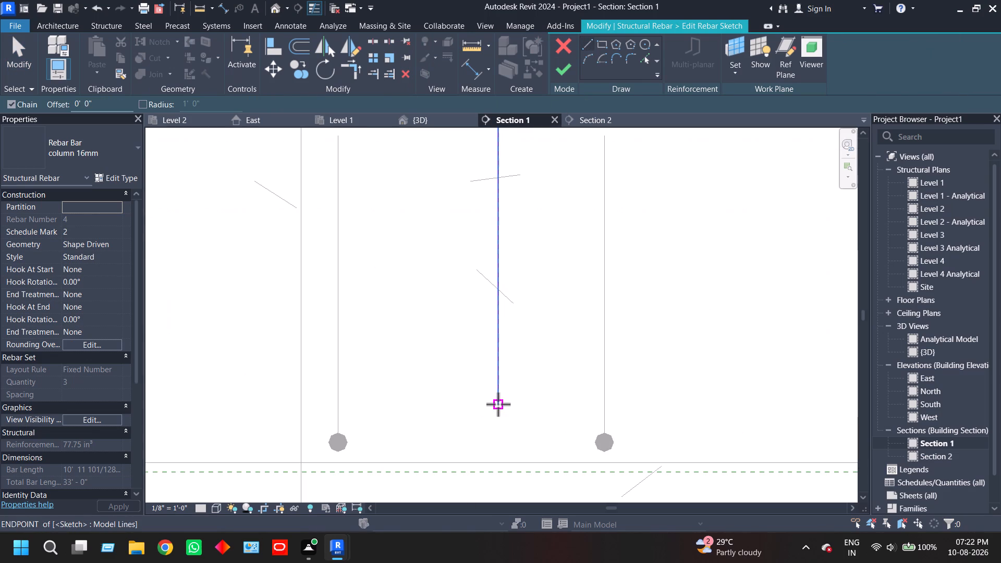
left_click(498, 404)
scroll(721, 403, "down", 5)
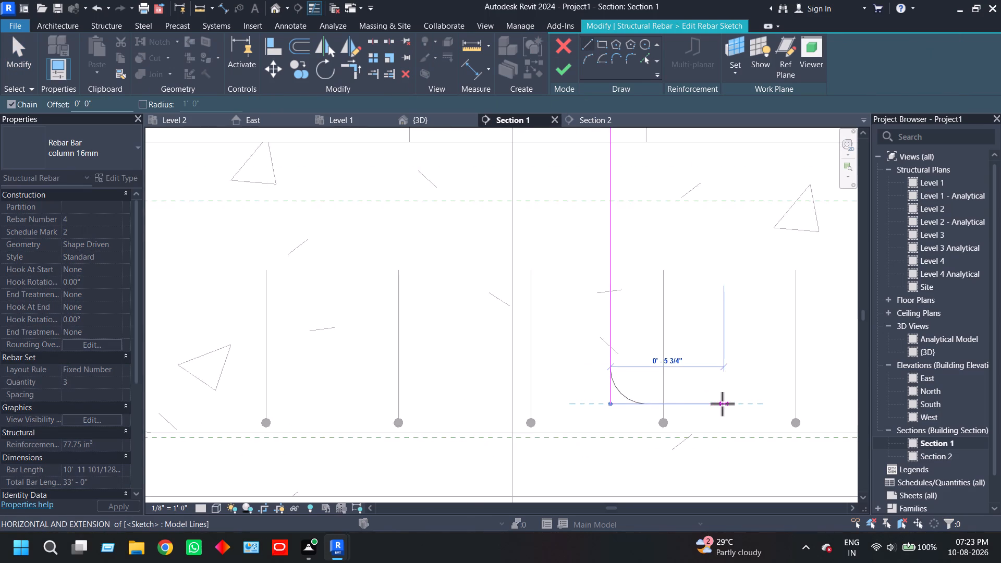
middle_click_drag(722, 403, 504, 397)
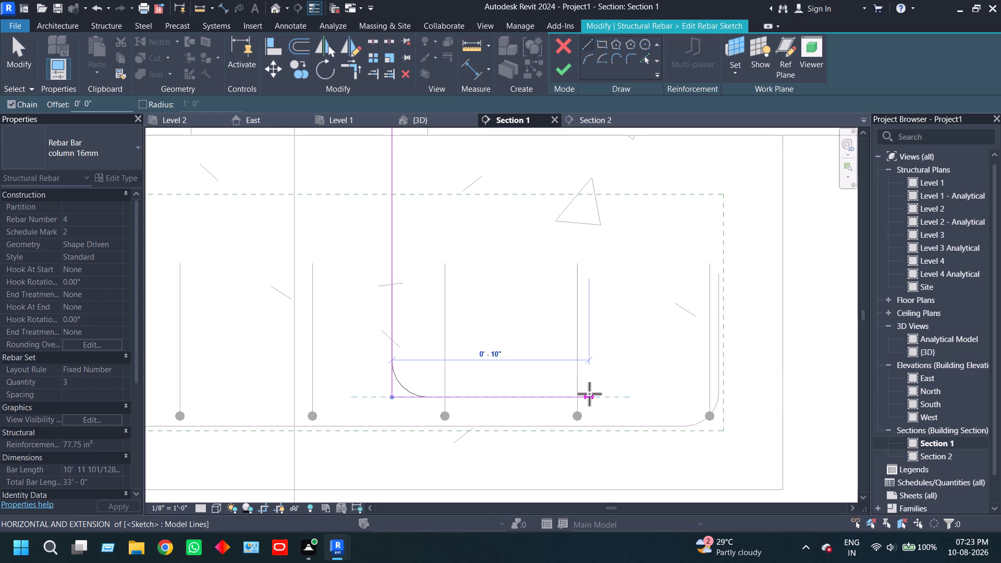
left_click(630, 398)
key("Escape")
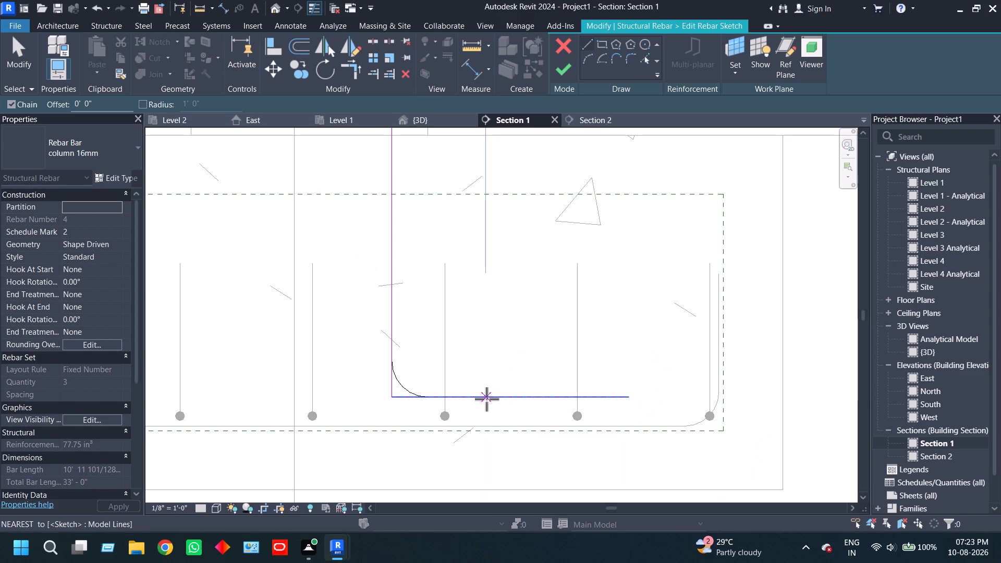
key("Escape")
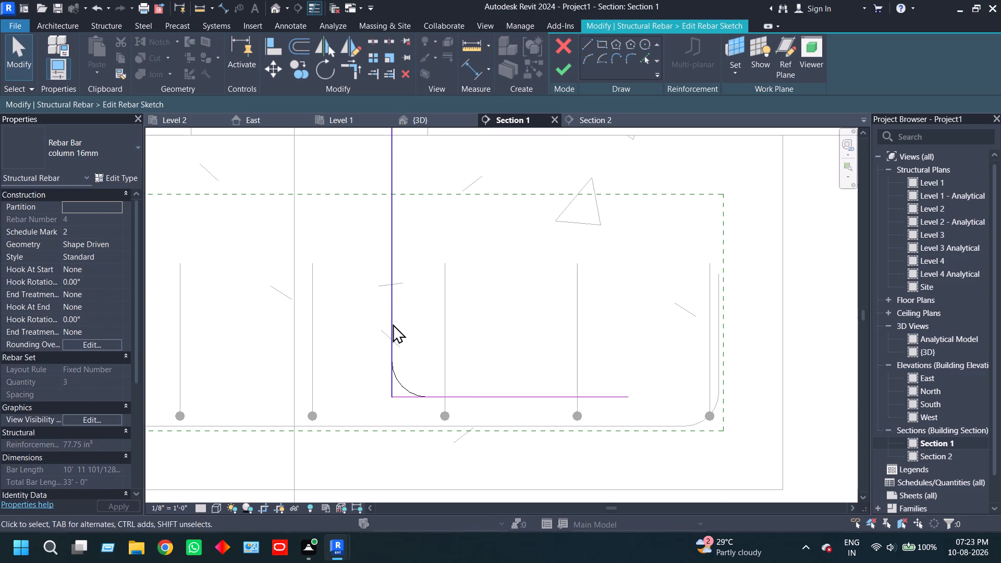
key("Escape")
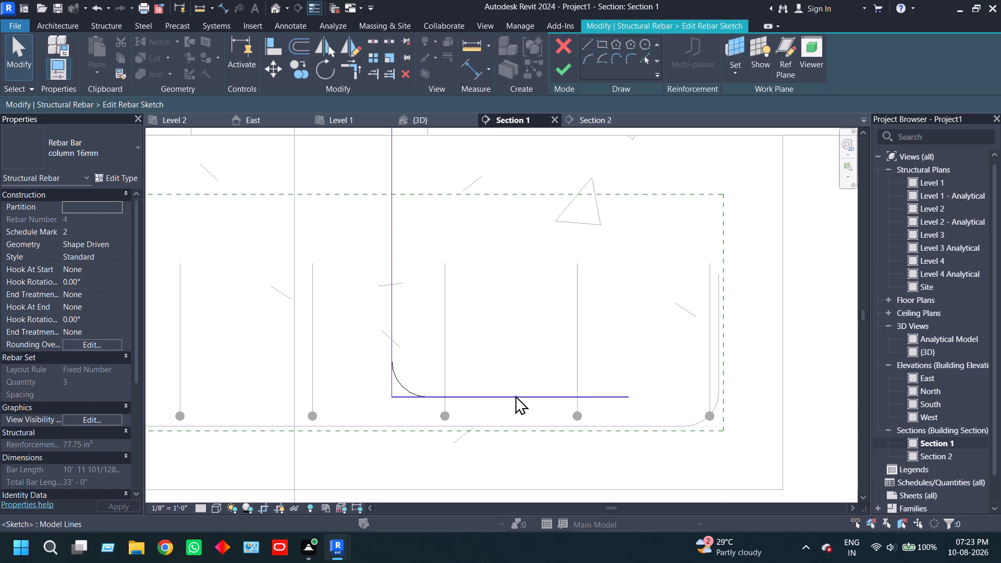
Lower the horizontal leg to sit just above the footing's bottom bar line, and finish the rebar sketch.
left_click(515, 395)
left_click_drag(507, 396, 507, 402)
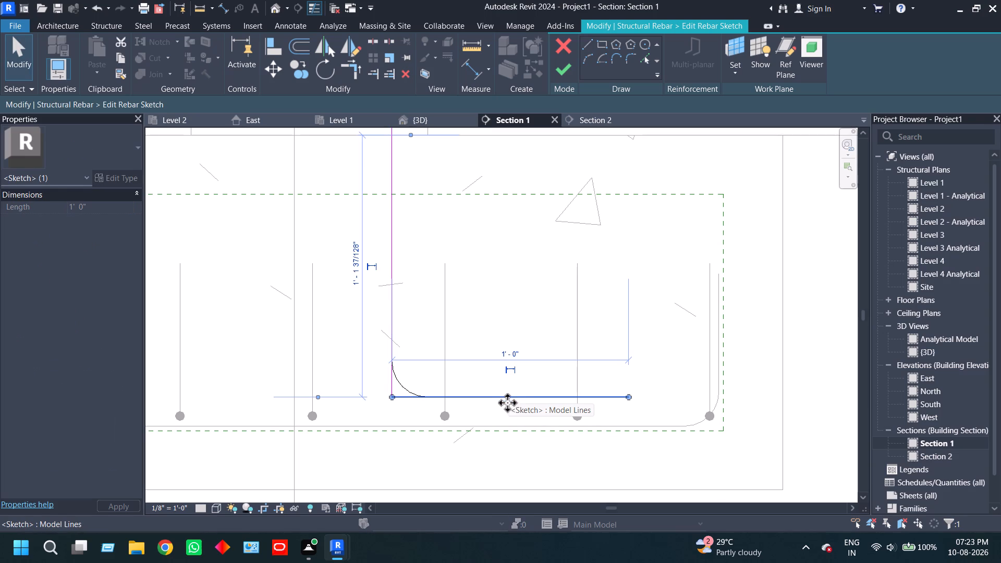
left_click_drag(507, 402, 507, 414)
scroll(507, 414, "up", 5)
key("Up")
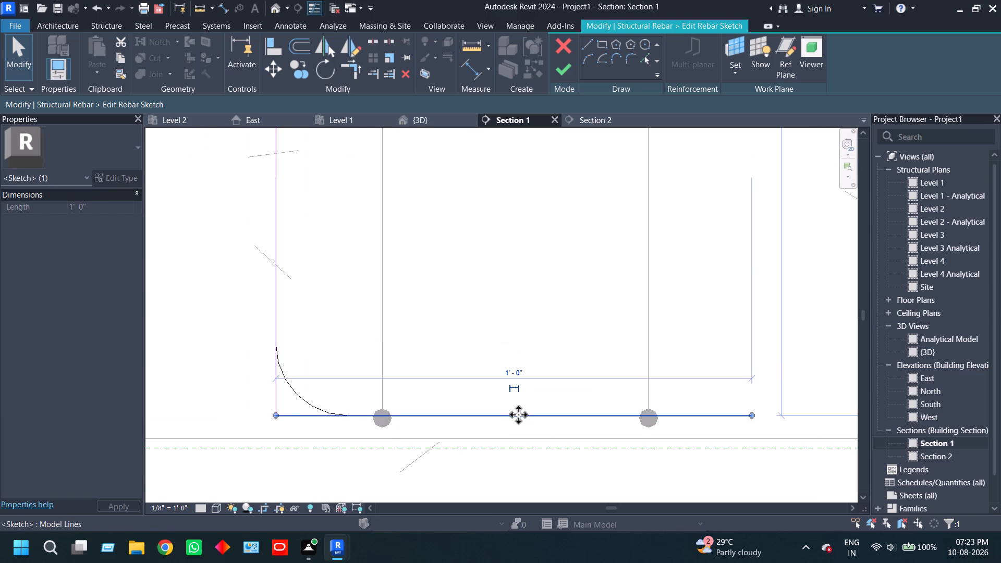
key("Up")
key("Up")
key("Up")
key("Up")
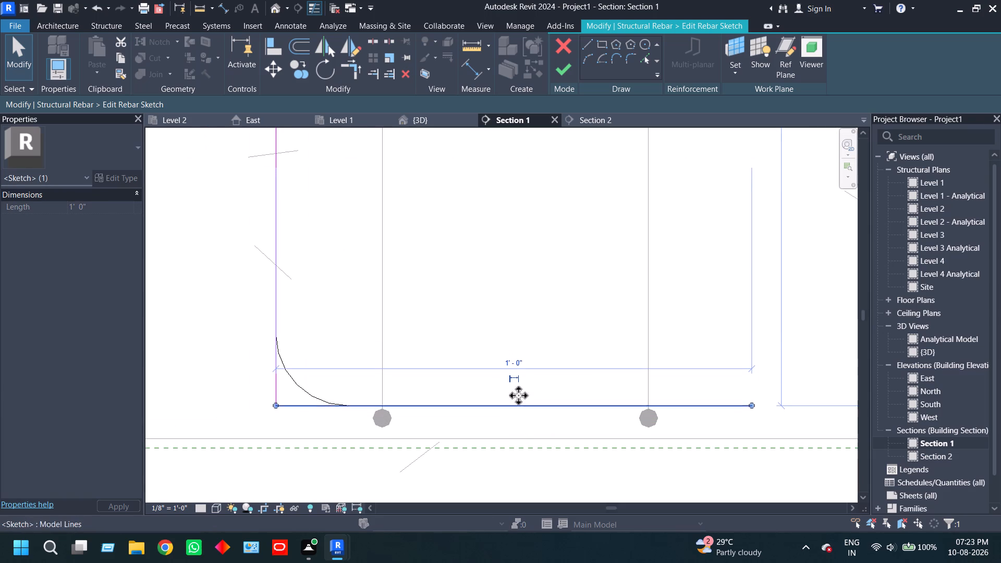
left_click(478, 289)
scroll(475, 297, "down", 5)
left_click(561, 72)
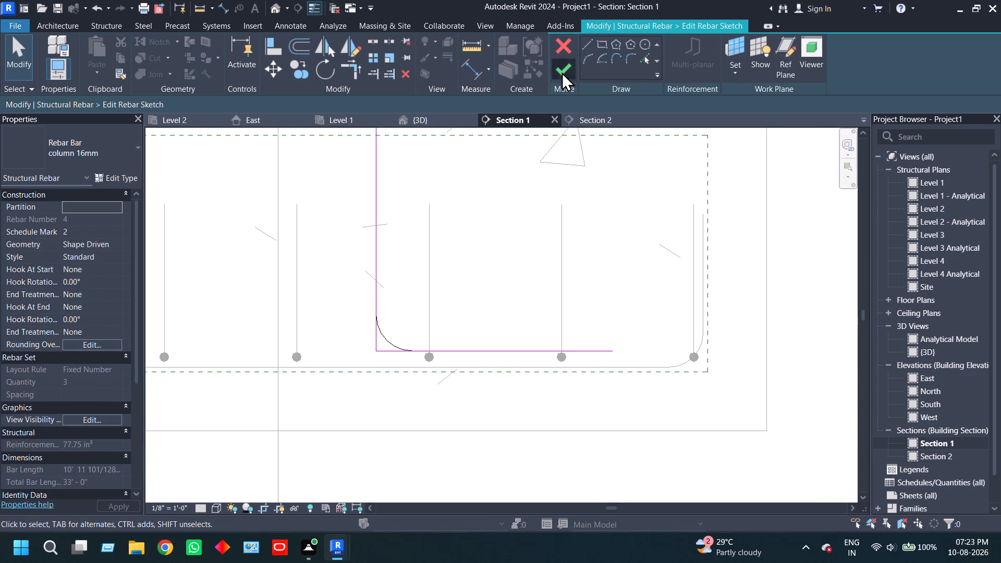
scroll(476, 280, "down", 4)
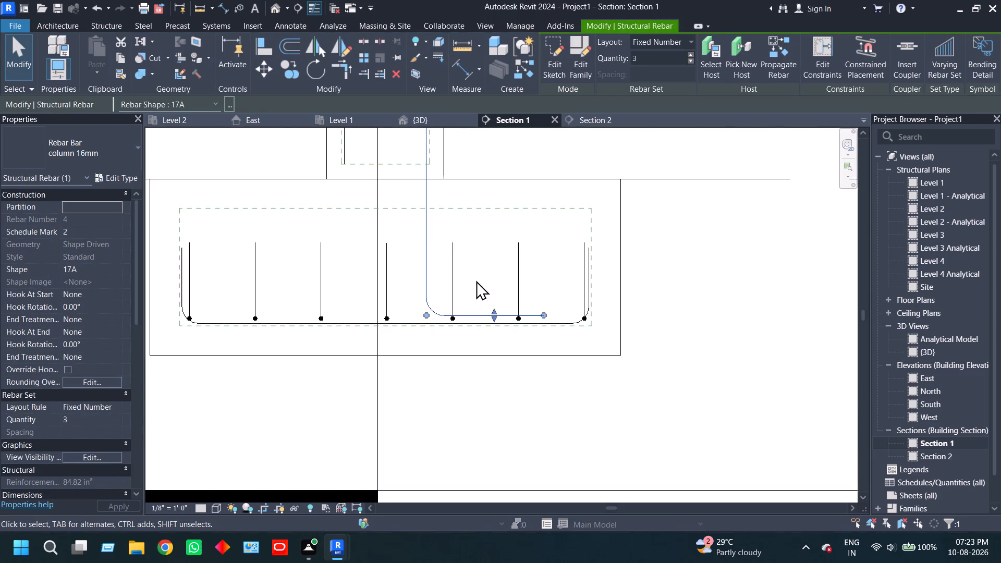
scroll(476, 280, "down", 2)
middle_click_drag(476, 277, 487, 311)
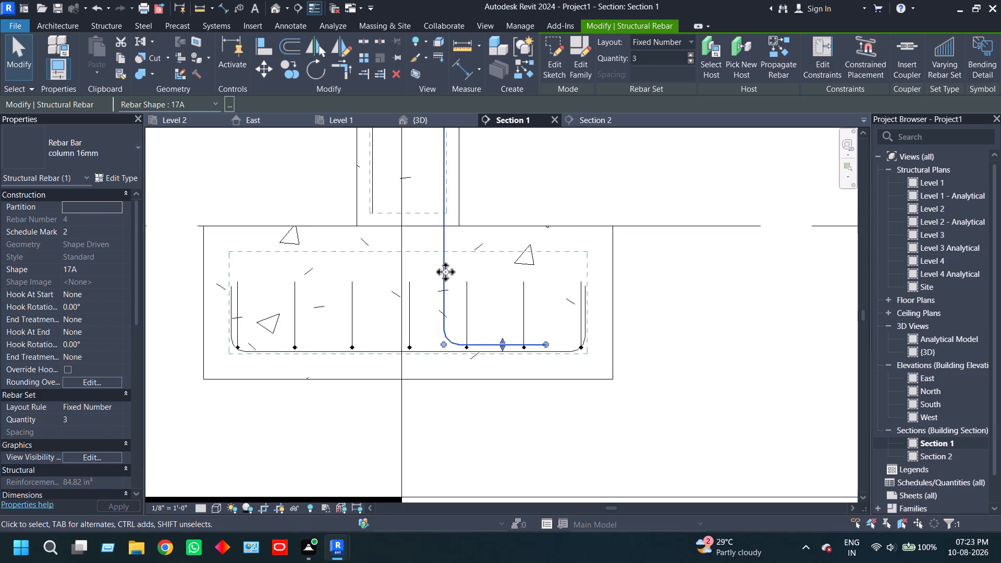
left_click(445, 272)
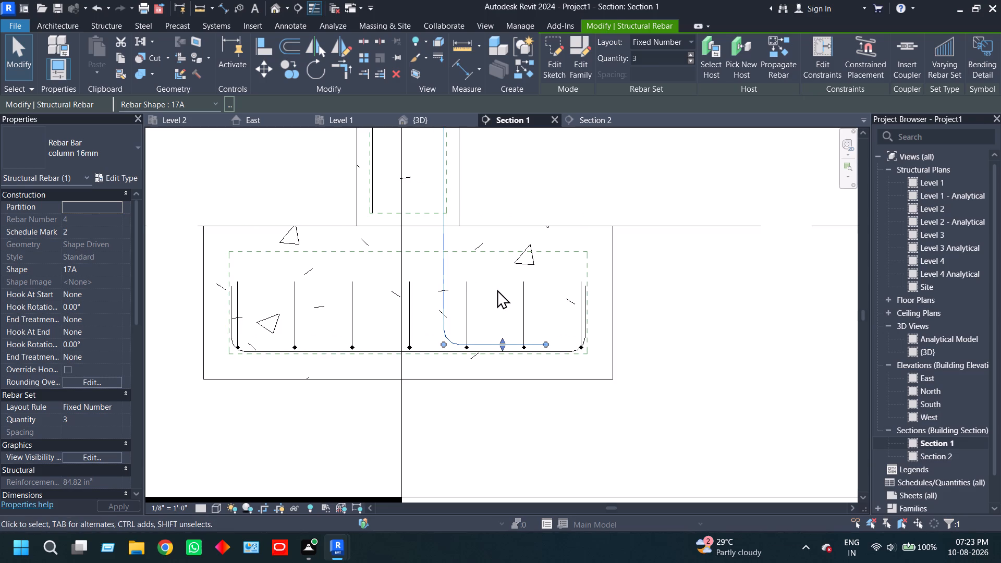
left_click(508, 179)
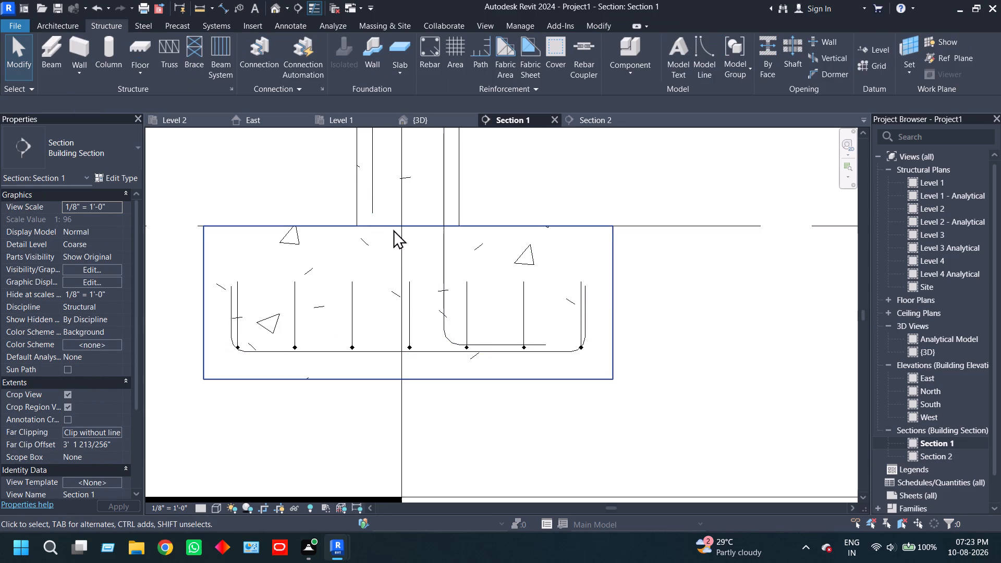
Extend the lower end of the column's opposite 16 mm bar set into the footing, stopping just above the bottom bars.
left_click(375, 203)
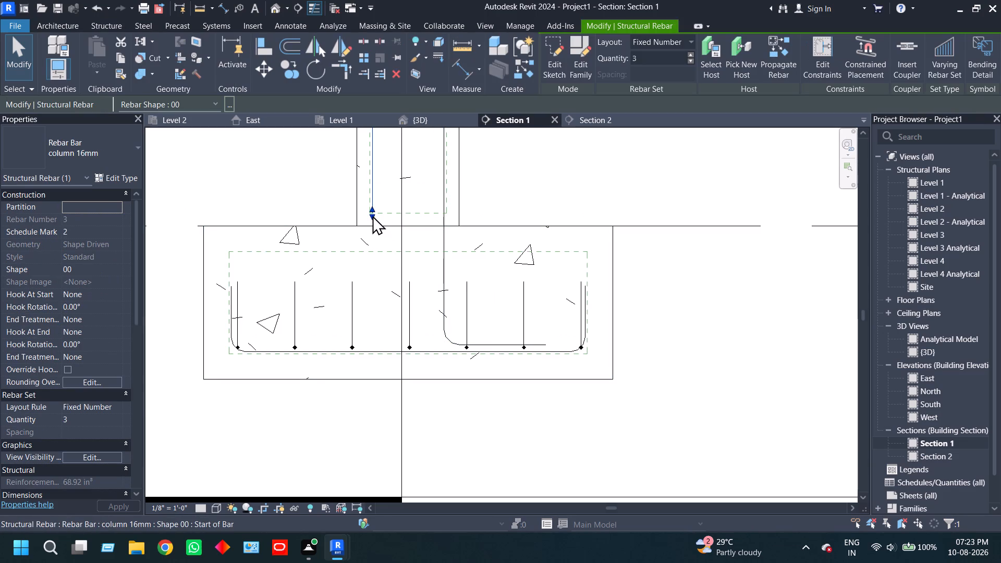
left_click_drag(372, 215, 377, 335)
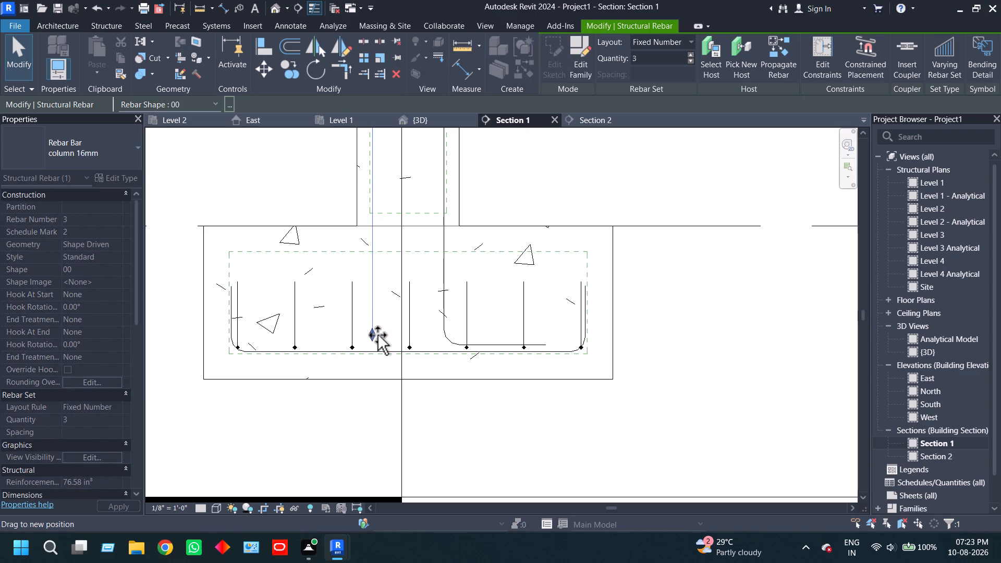
left_click_drag(377, 335, 377, 338)
left_click_drag(377, 338, 377, 337)
Edit the opposite bar set's sketch and draw a 1' 0" horizontal leg outward from its lower end.
left_click(551, 57)
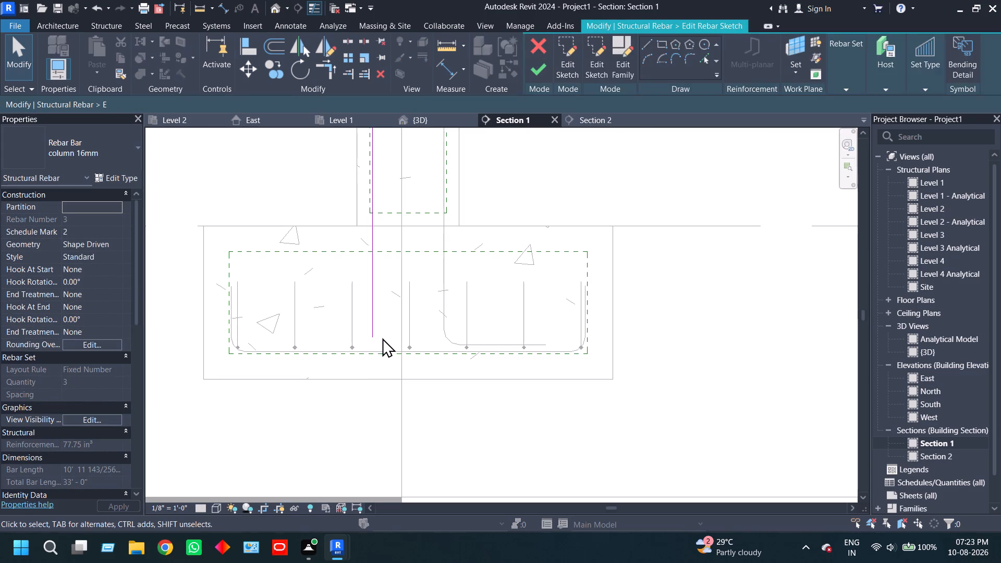
left_click(584, 43)
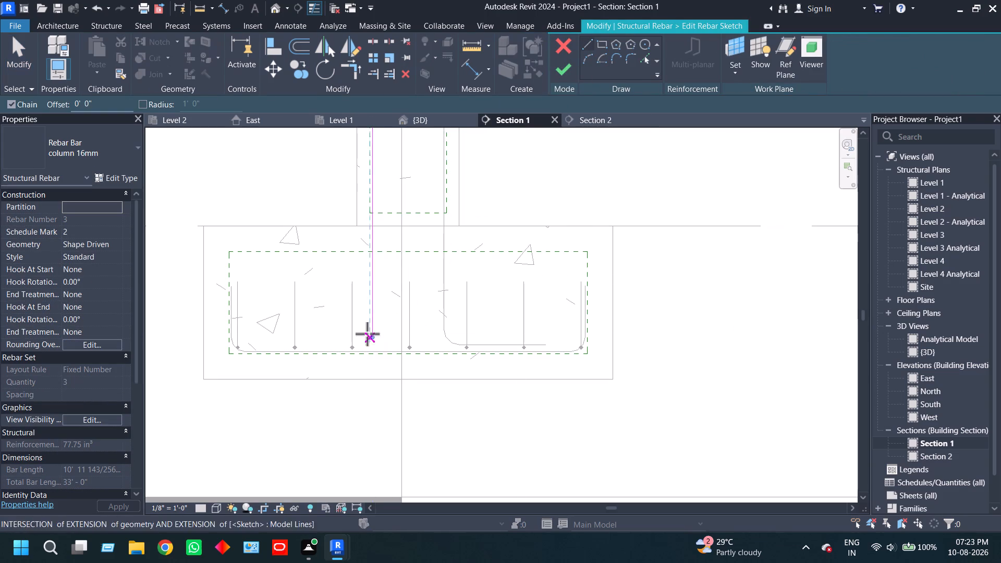
scroll(367, 329, "up", 8)
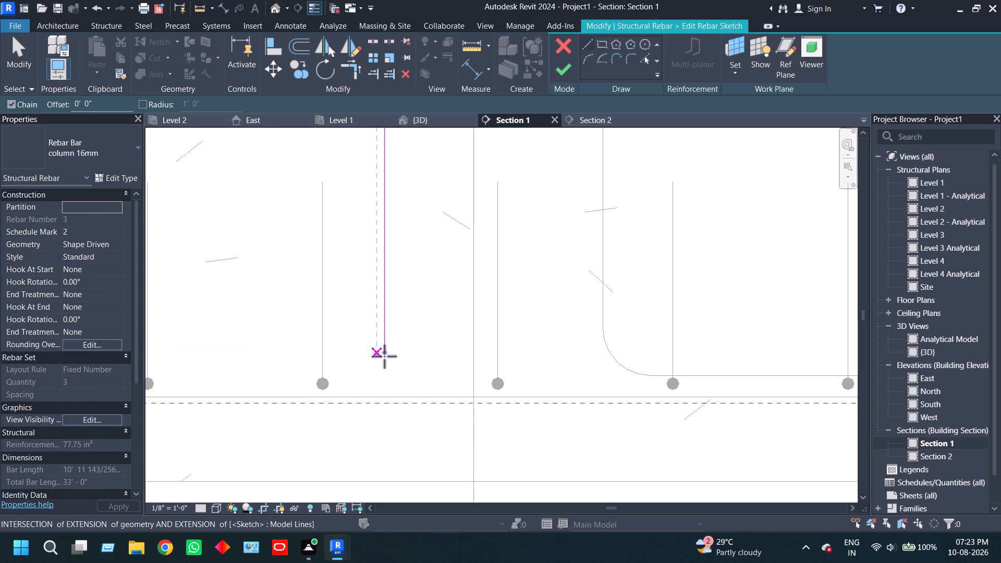
left_click(384, 356)
scroll(227, 358, "down", 5)
middle_click_drag(227, 358, 266, 358)
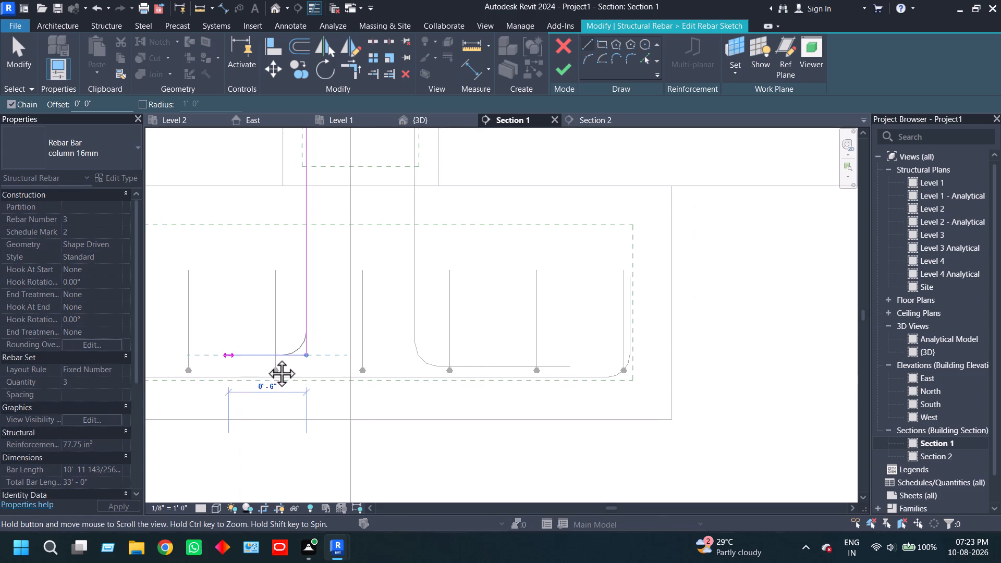
middle_click_drag(266, 358, 437, 352)
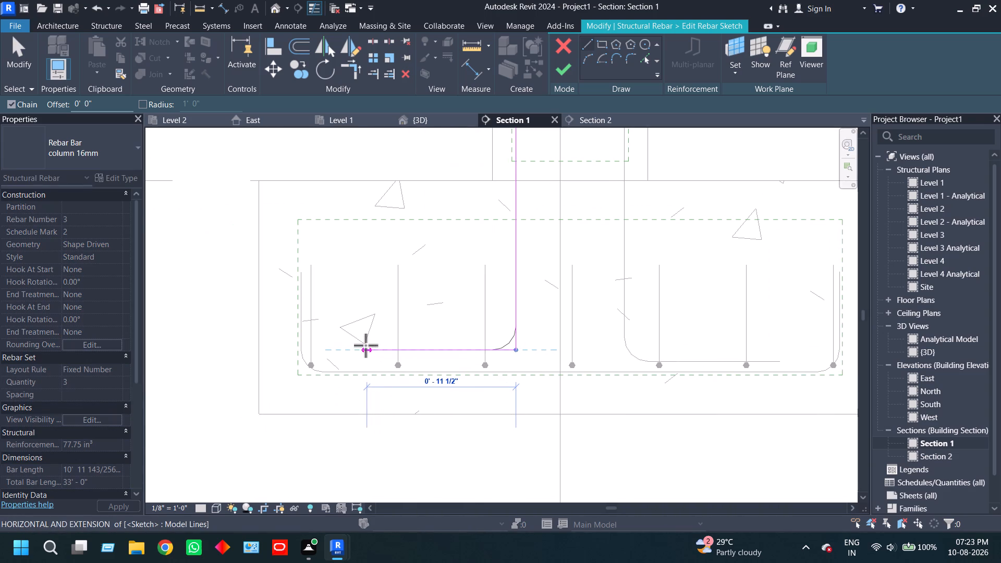
left_click(359, 344)
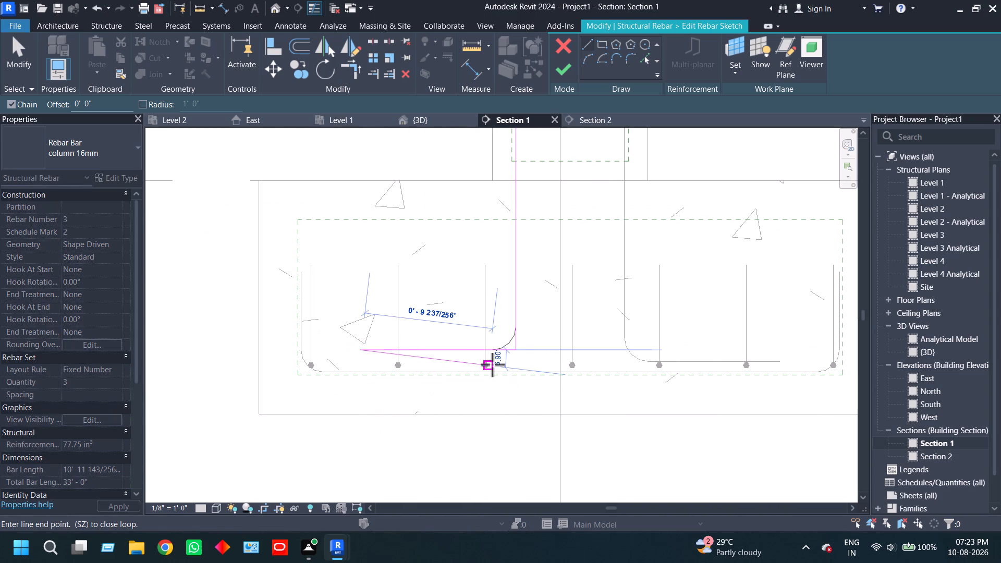
key("Escape")
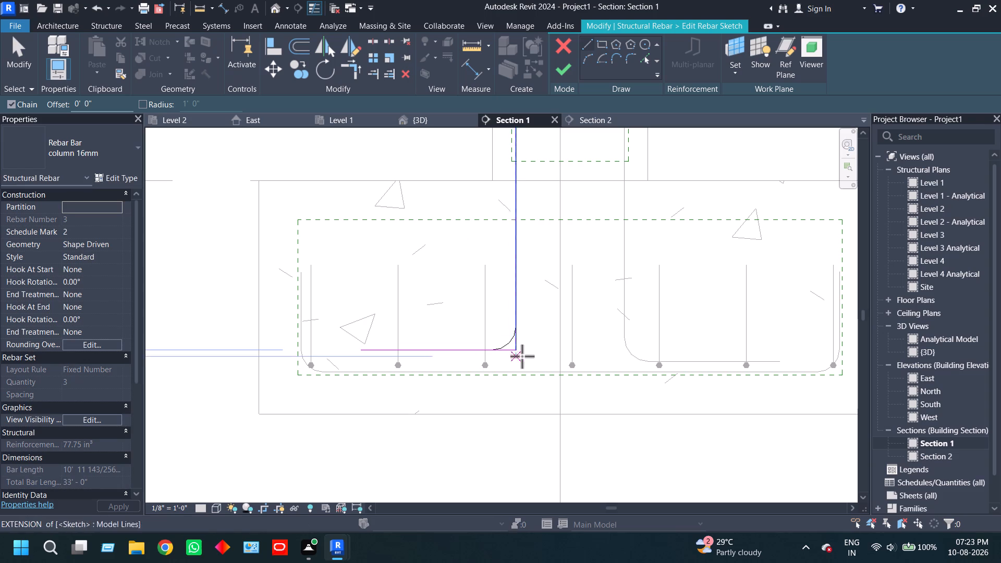
key("Escape")
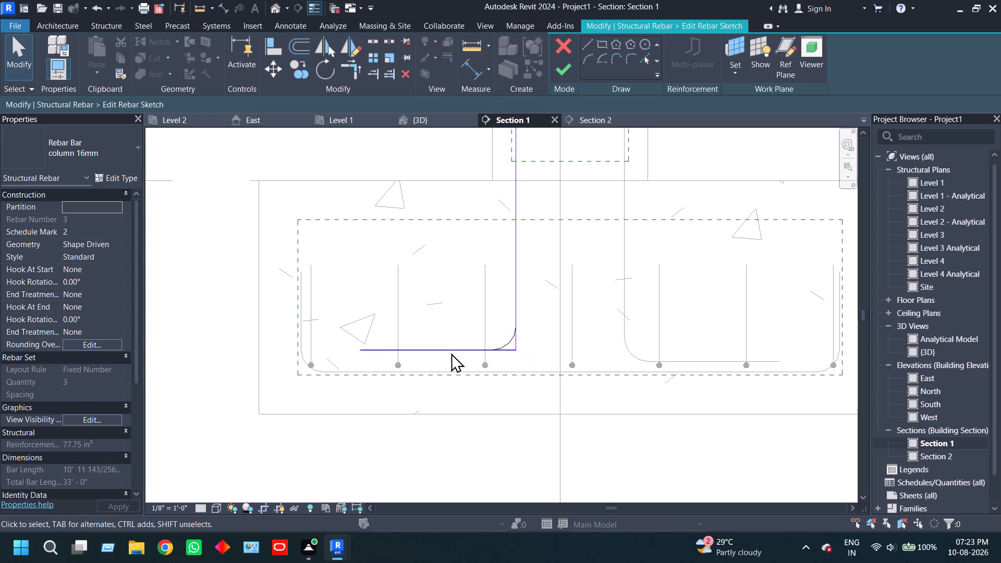
key("Escape")
Lower the new horizontal leg into line with the opposite bar set's leg using Align, and finish the rebar sketch.
left_click(451, 350)
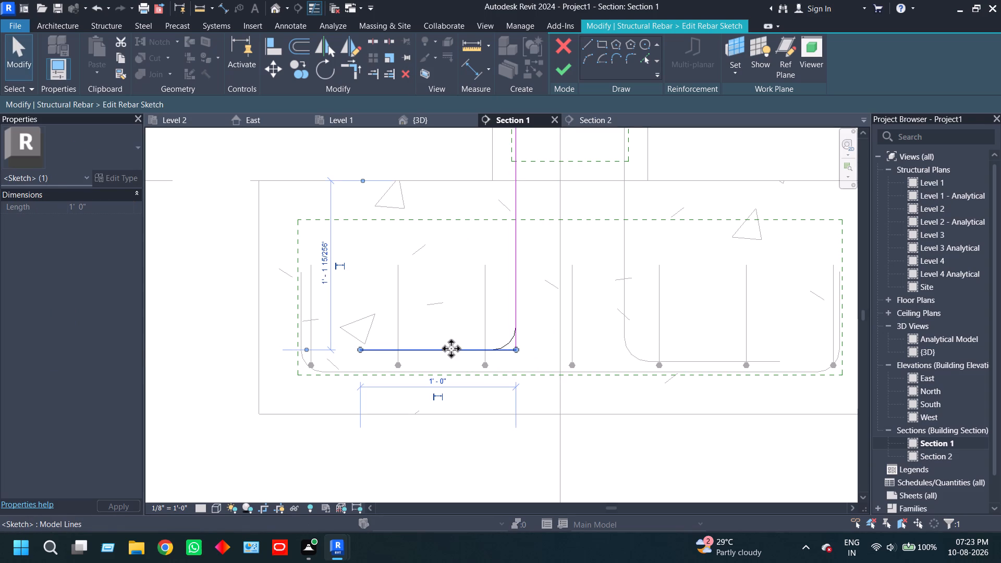
left_click_drag(451, 348, 449, 364)
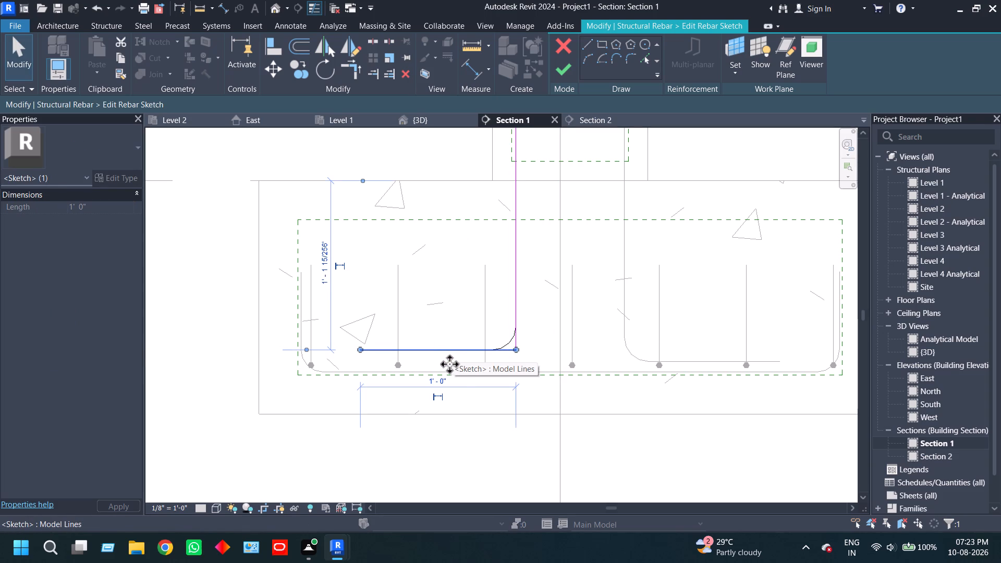
left_click_drag(449, 364, 454, 360)
scroll(454, 360, "up", 6)
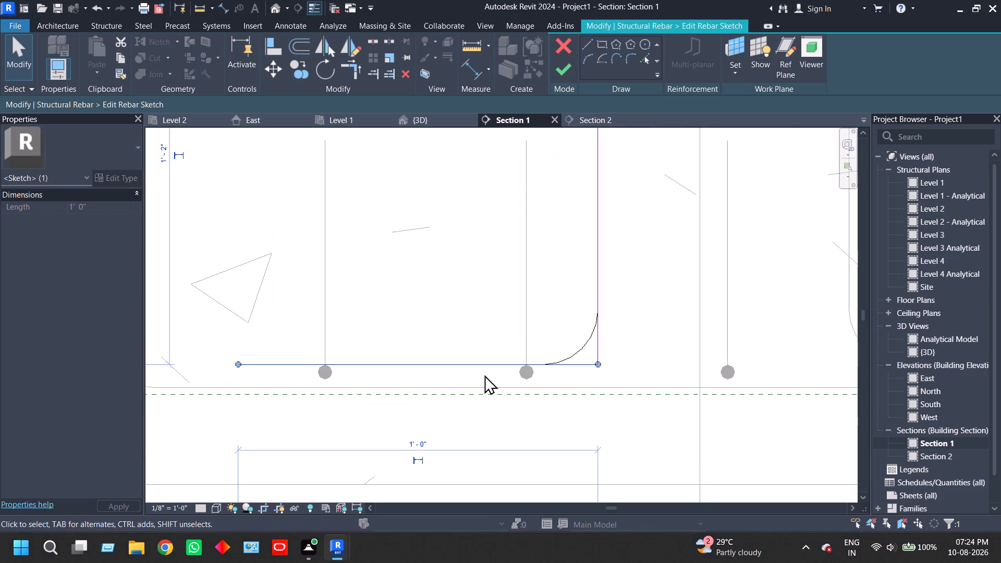
middle_click_drag(484, 375, 313, 377)
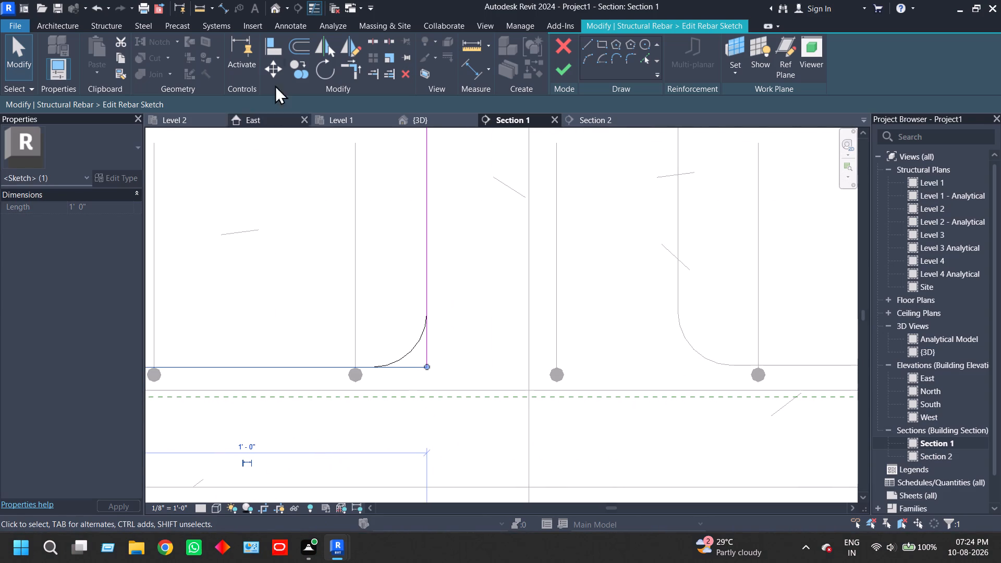
left_click(277, 51)
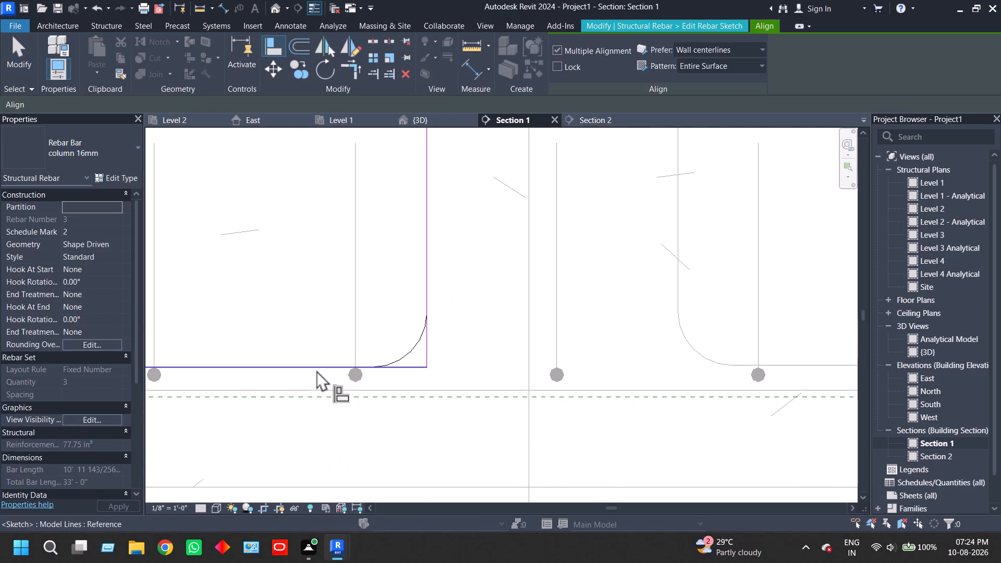
left_click(775, 365)
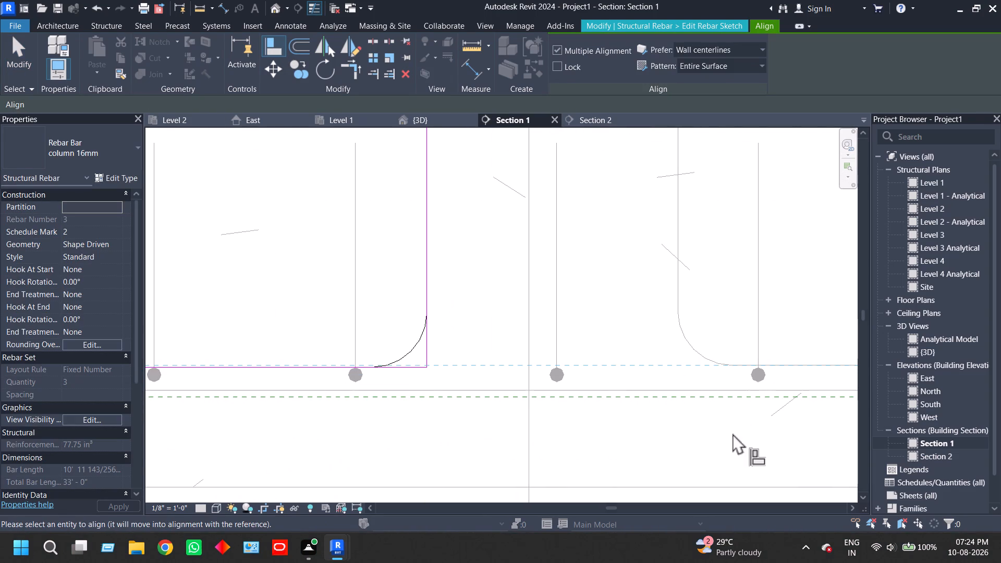
left_click(316, 367)
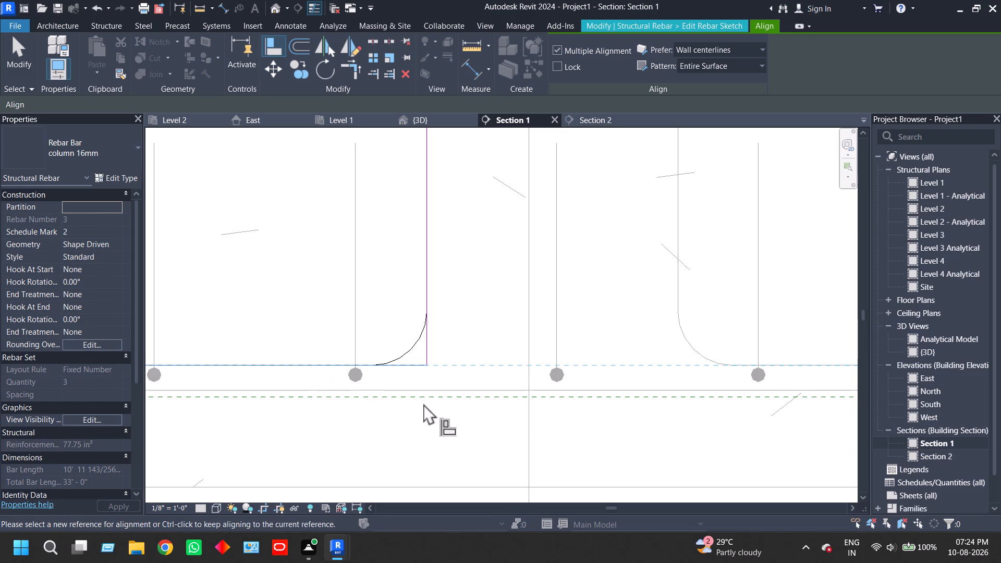
key("Escape")
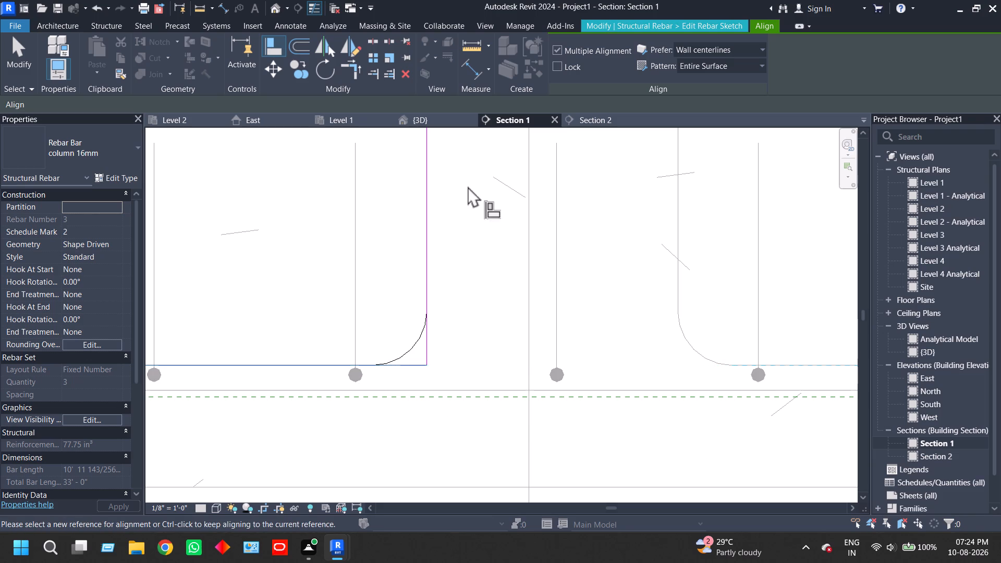
left_click(768, 26)
left_click(707, 30)
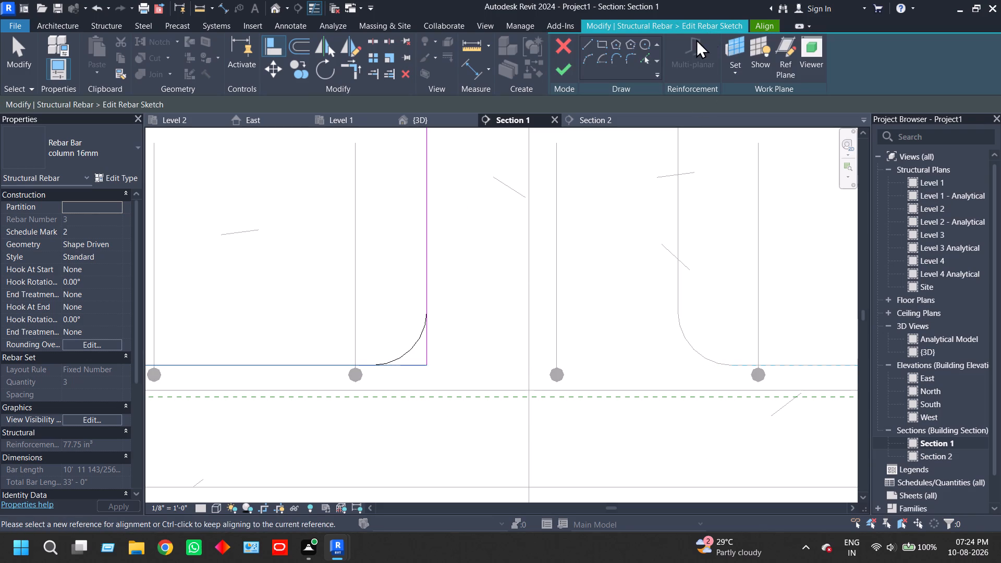
left_click(572, 68)
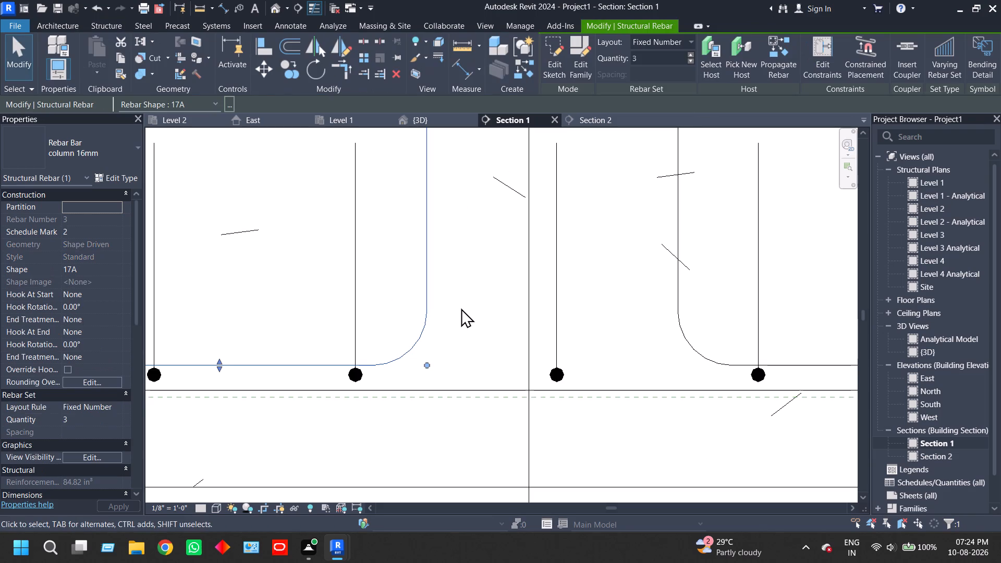
left_click(461, 308)
Inspect the column and footing reinforcement in the 3D view, and return to Section 1.
scroll(462, 319, "down", 9)
middle_click_drag(461, 324, 406, 341)
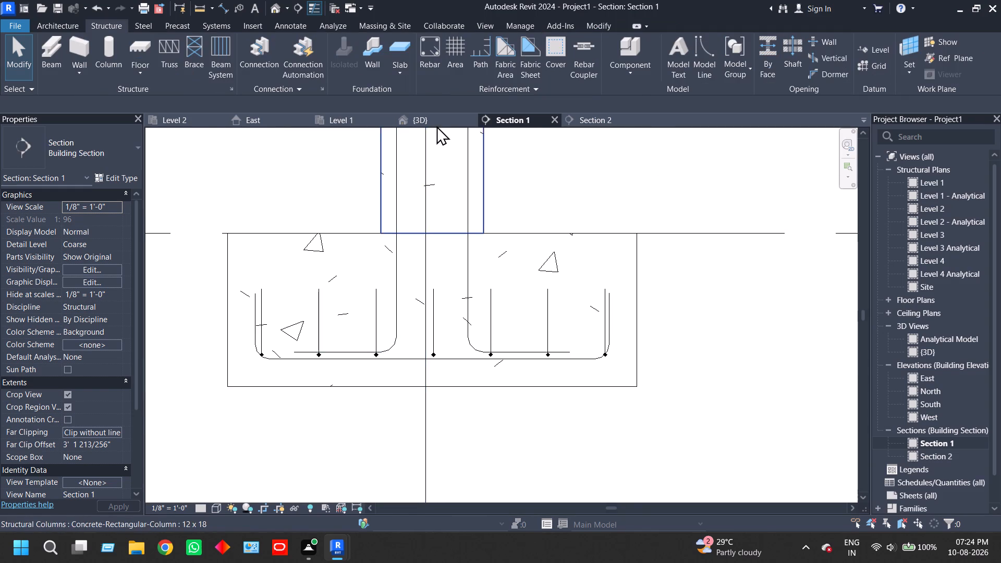
left_click(436, 126)
scroll(336, 414, "up", 3)
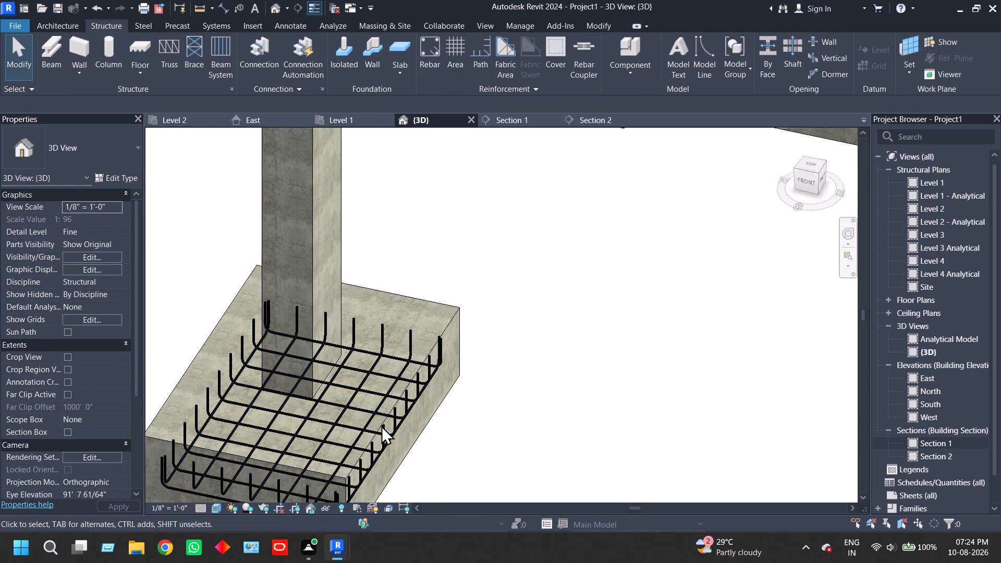
scroll(574, 344, "down", 2)
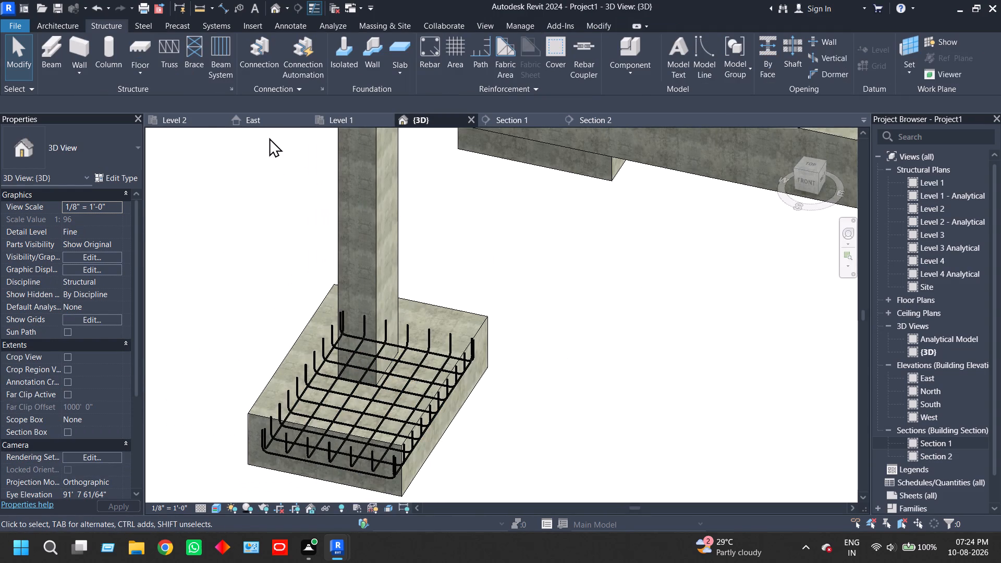
left_click(523, 119)
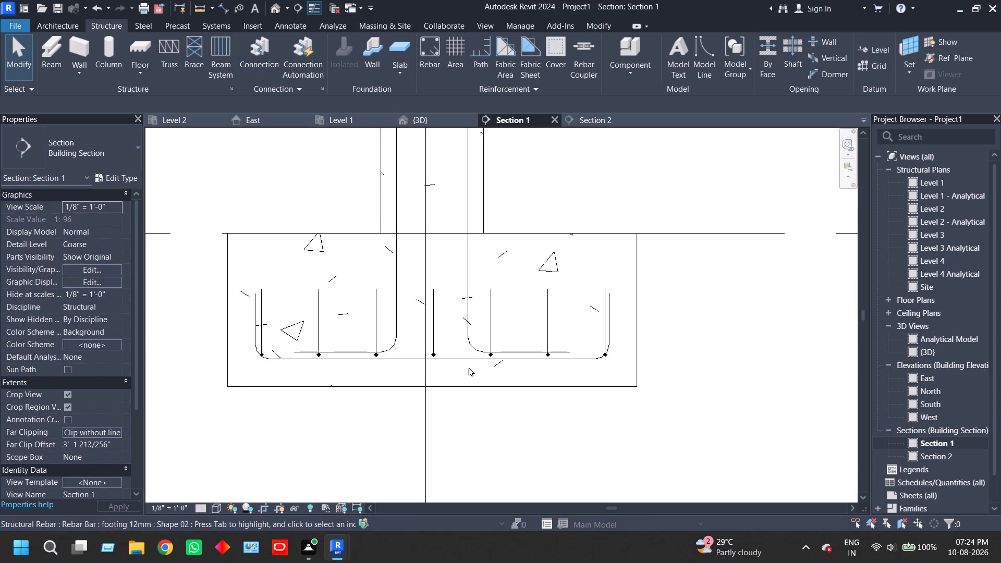
Start placing rebar in the 12 x 18 concrete column above the footing, using rebar shape T1.
scroll(469, 367, "down", 8)
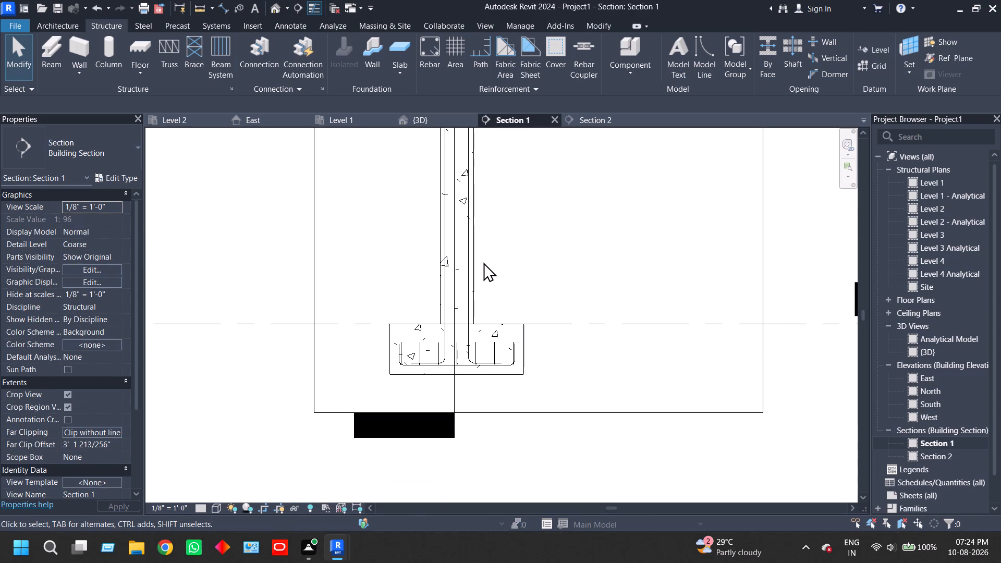
scroll(481, 262, "up", 3)
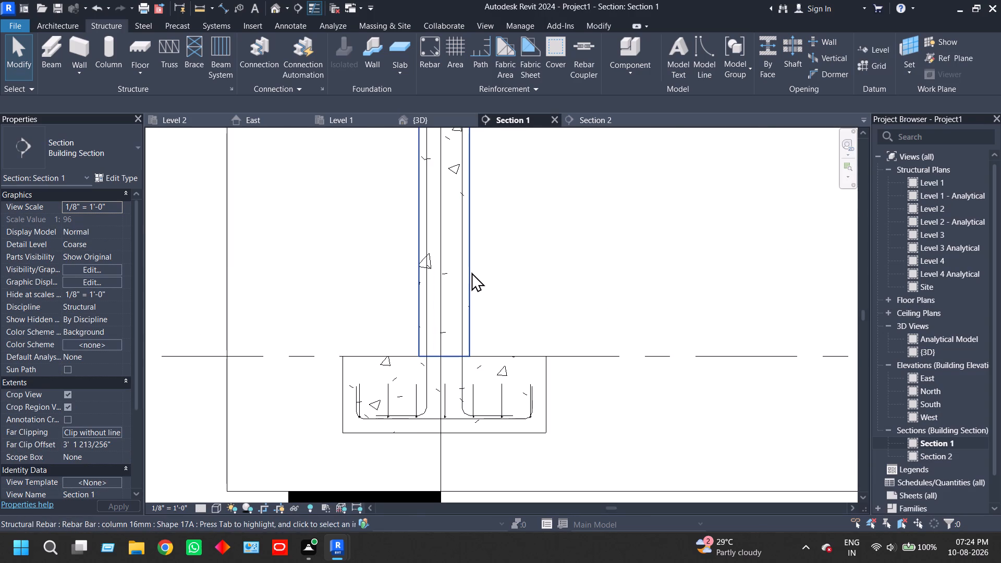
left_click(471, 272)
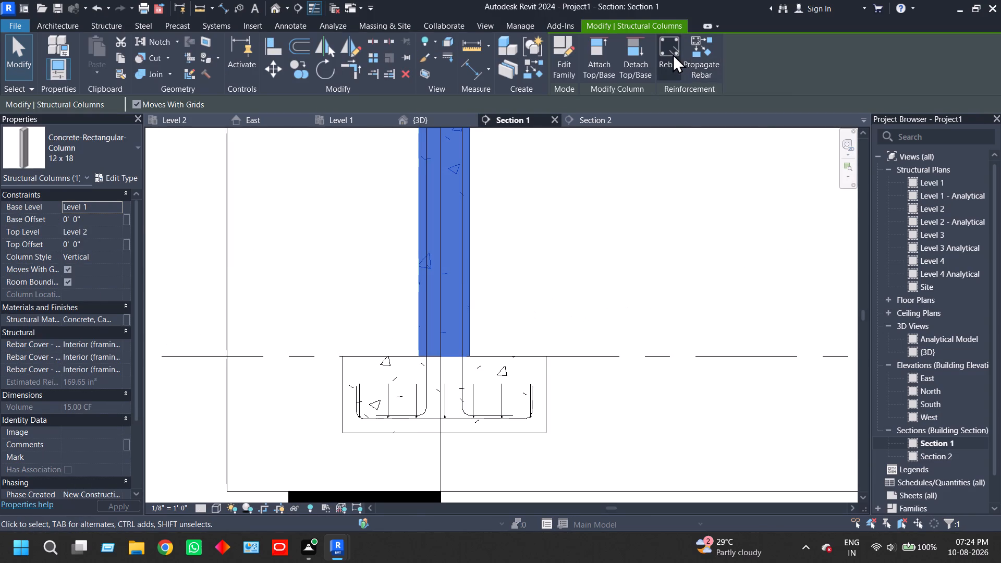
left_click(673, 54)
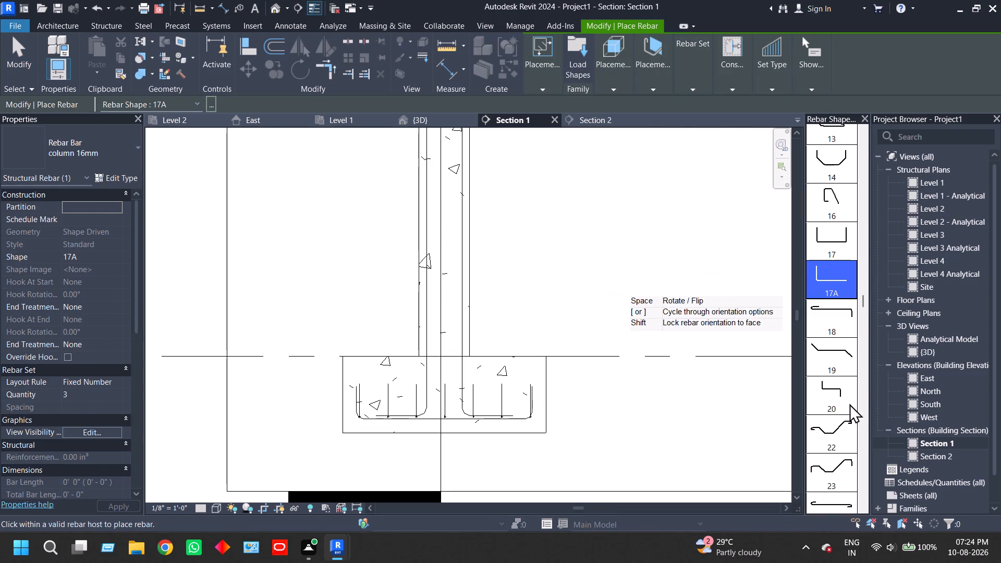
left_click_drag(864, 300, 857, 363)
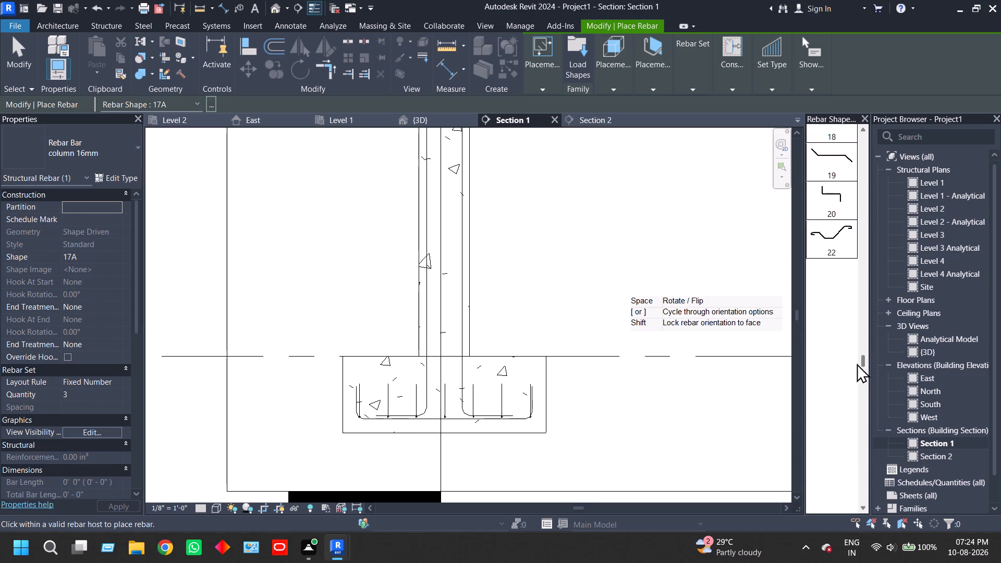
left_click_drag(857, 363, 850, 434)
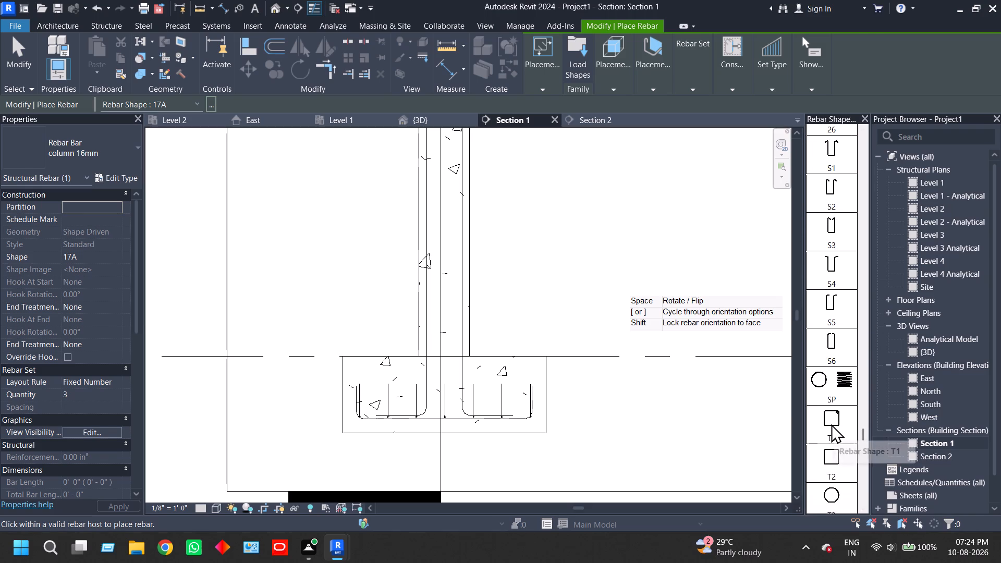
left_click(831, 424)
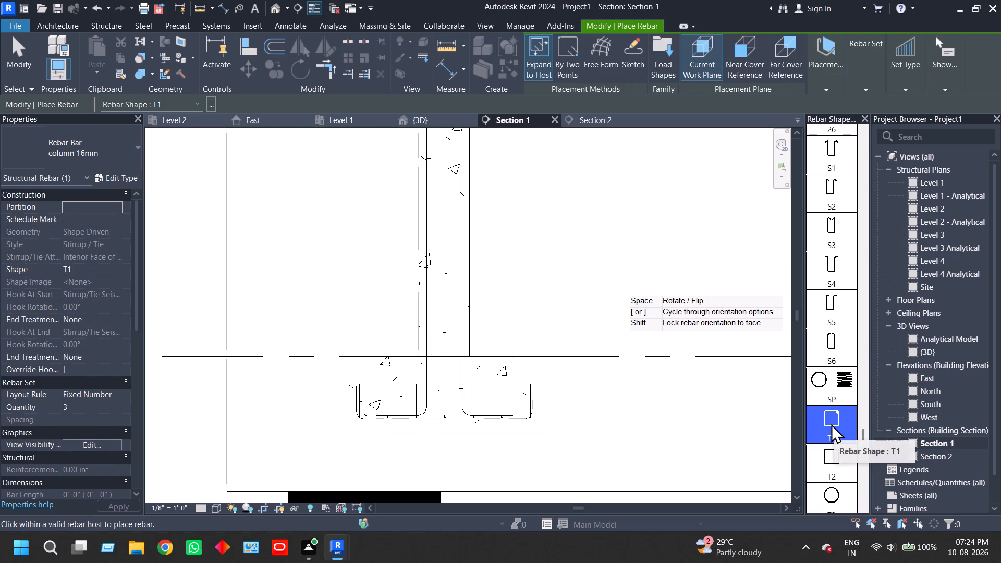
Duplicate the #3 rebar bar type under the name "stirrups or ties 8mm".
left_click(95, 150)
left_click(54, 219)
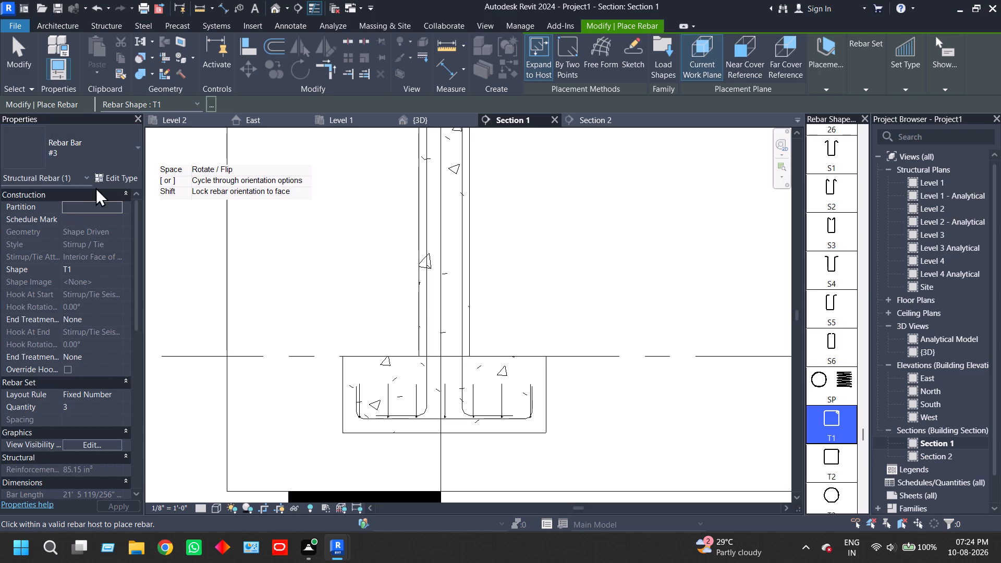
left_click(112, 177)
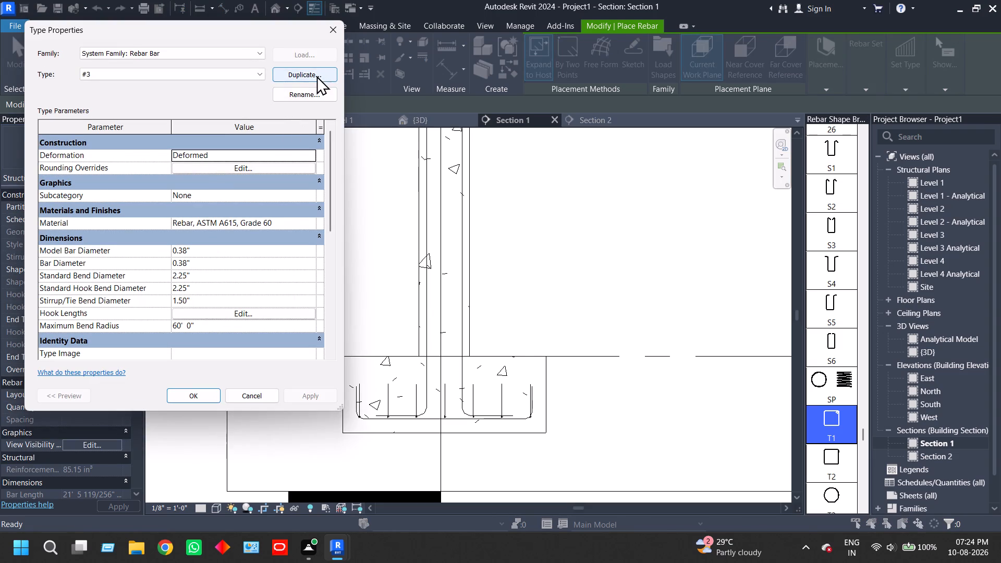
left_click(316, 76)
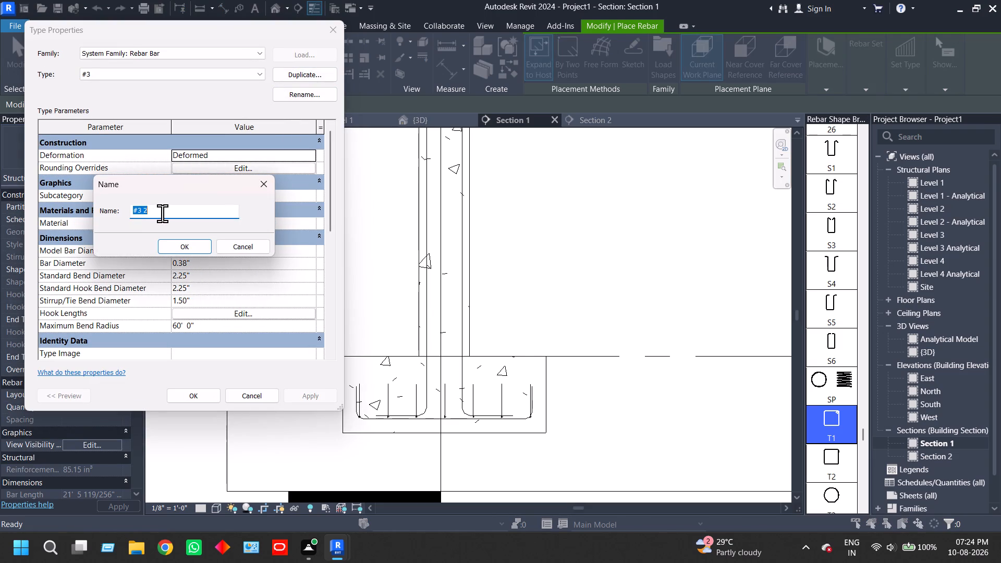
key("s")
type("ti")
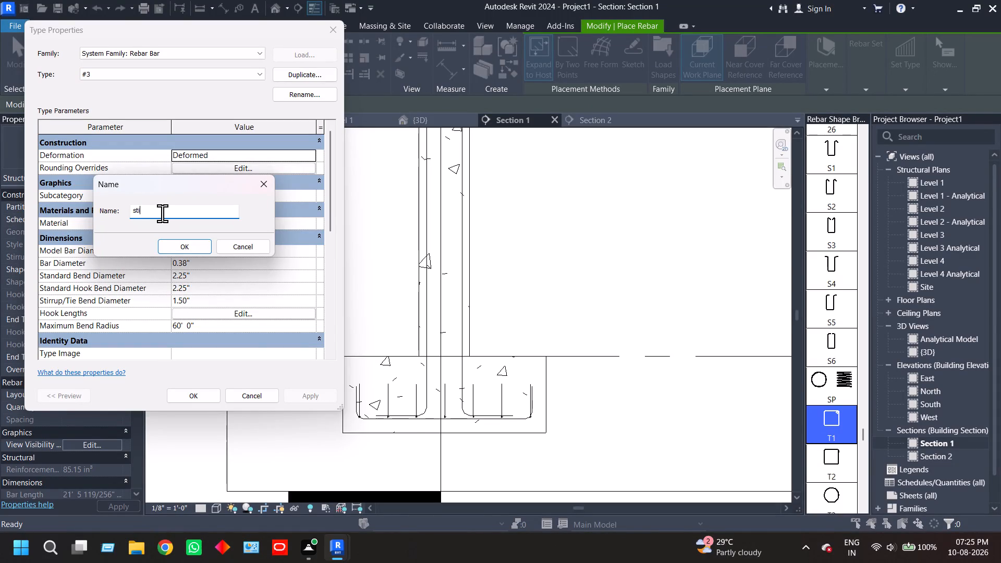
type("rrup")
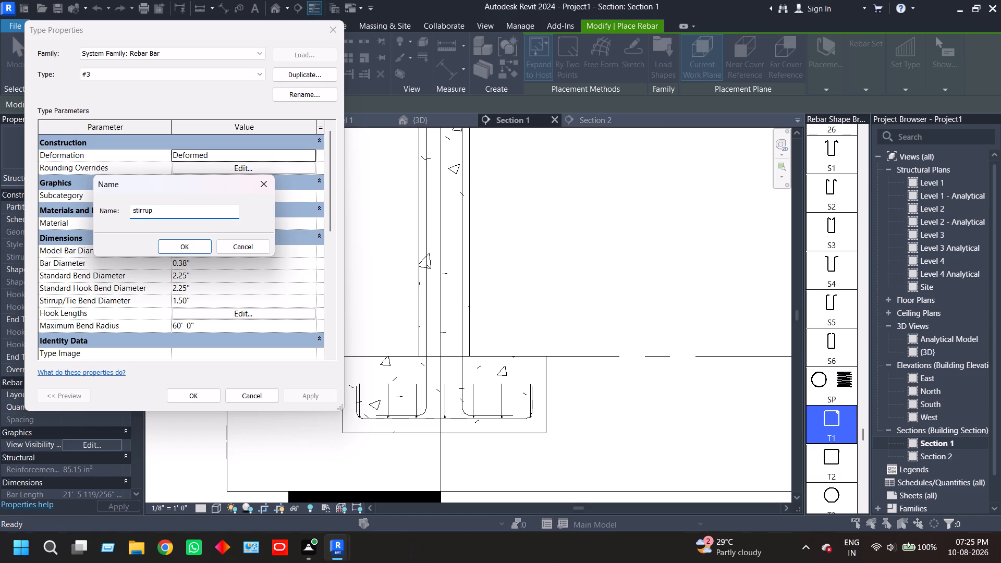
type("s")
key("space")
type("or ties")
key("space")
key("8")
type("mm")
key("Return")
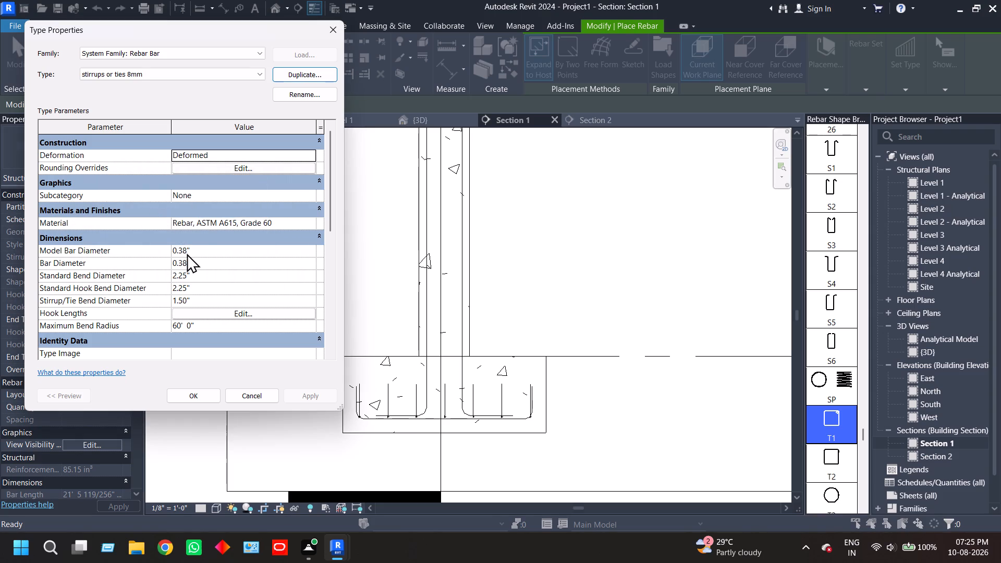
Set the new stirrup type's Model Bar Diameter to 8 mm and apply the type properties.
left_click(198, 253)
left_click_drag(201, 253, 125, 253)
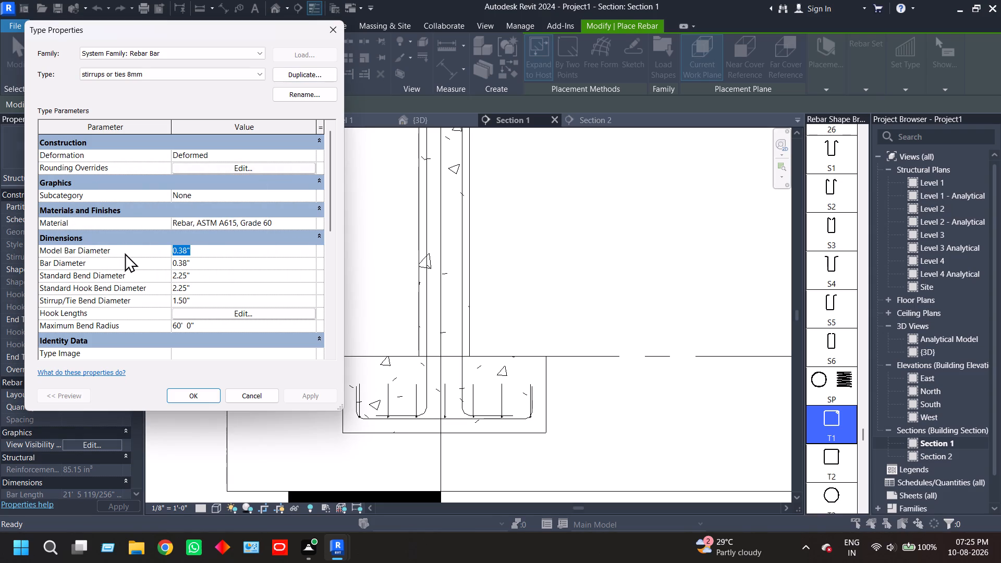
type("8mm")
key("Return")
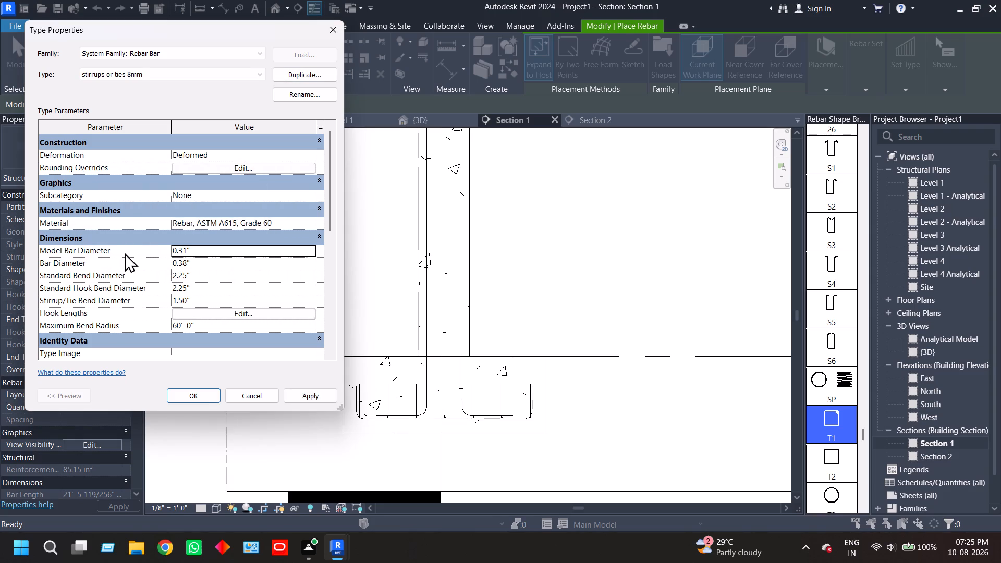
left_click(289, 395)
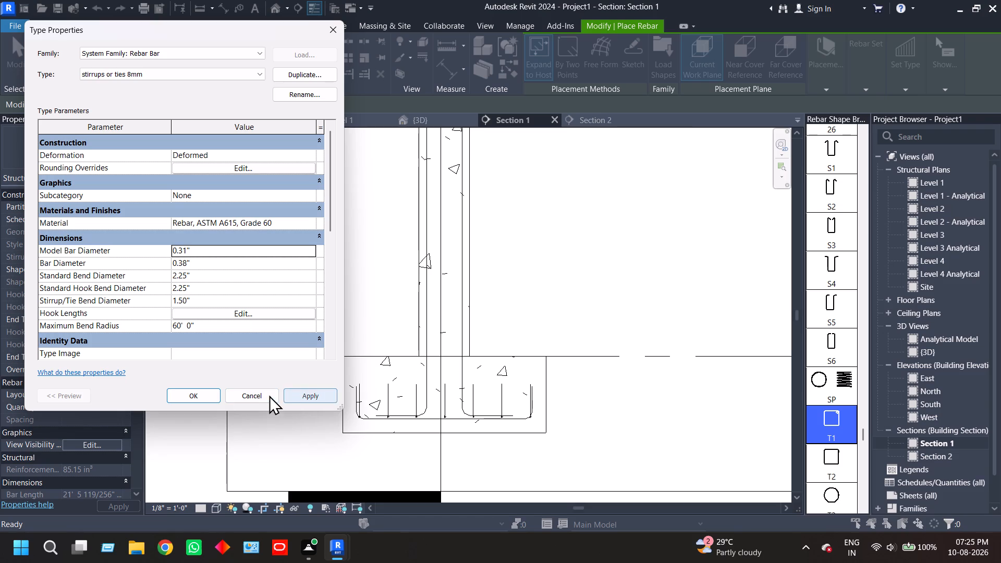
left_click(189, 395)
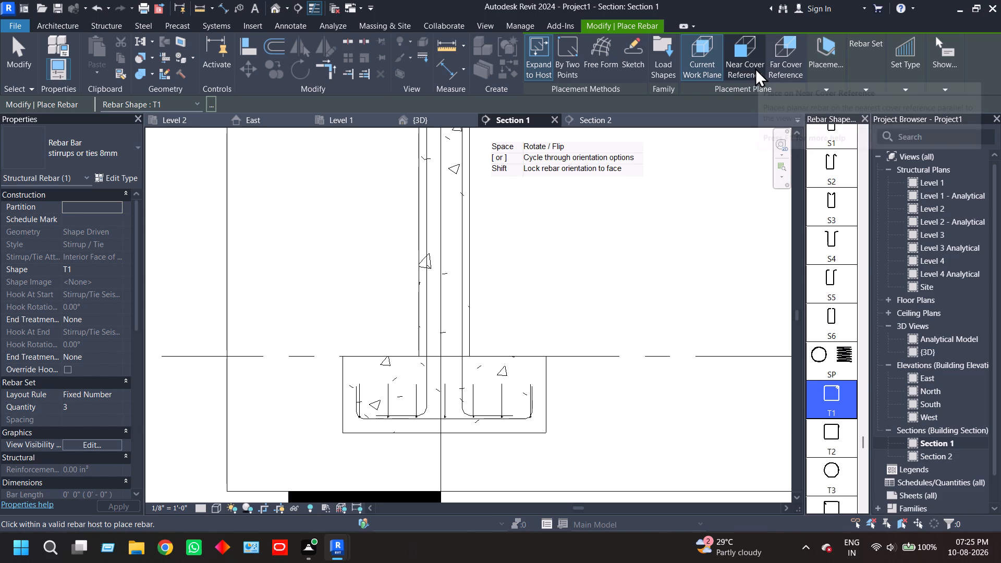
Place 8 mm T1 stirrups perpendicular to cover in the column above the footing, using a Maximum Spacing layout of 250 mm.
left_click(824, 72)
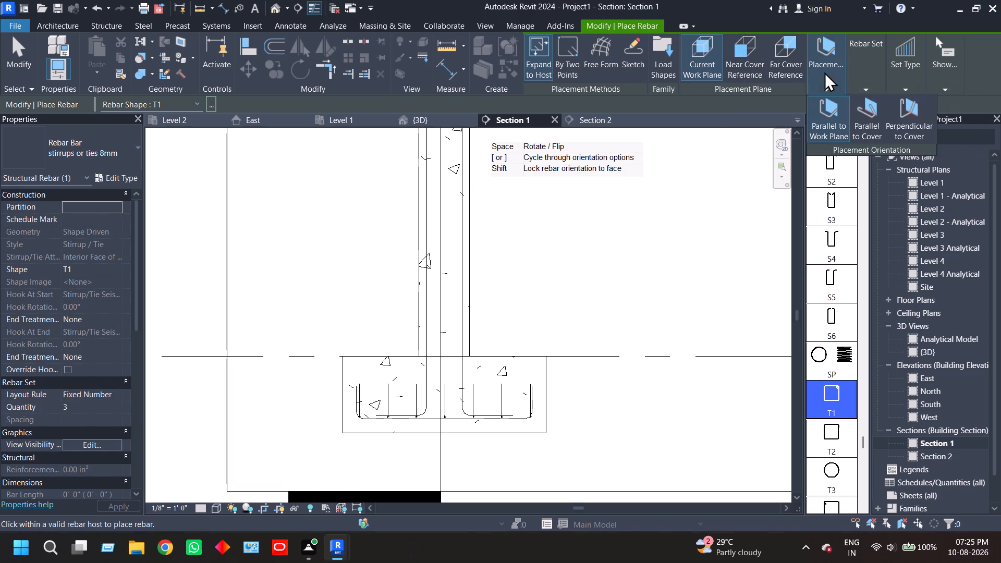
left_click(906, 108)
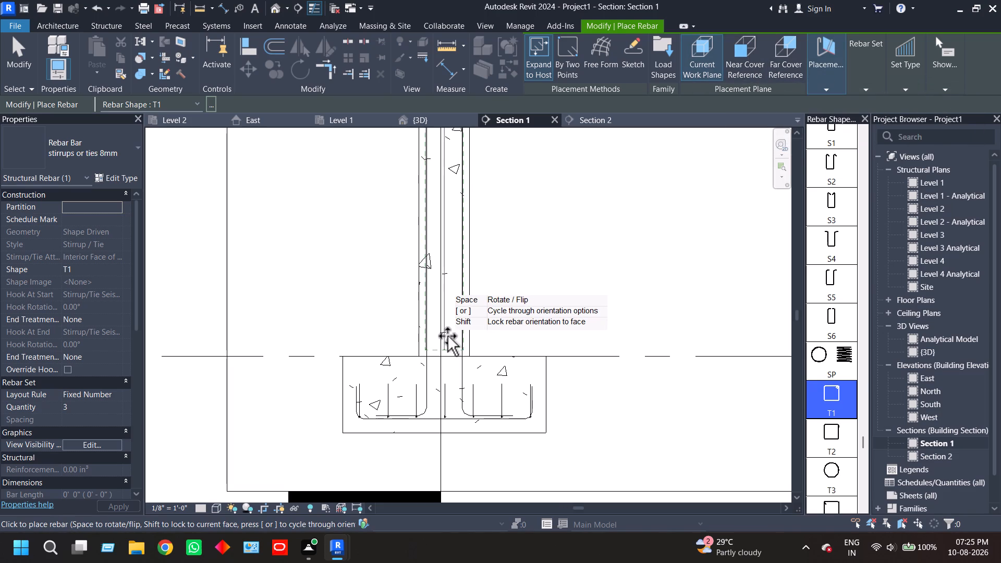
left_click(866, 78)
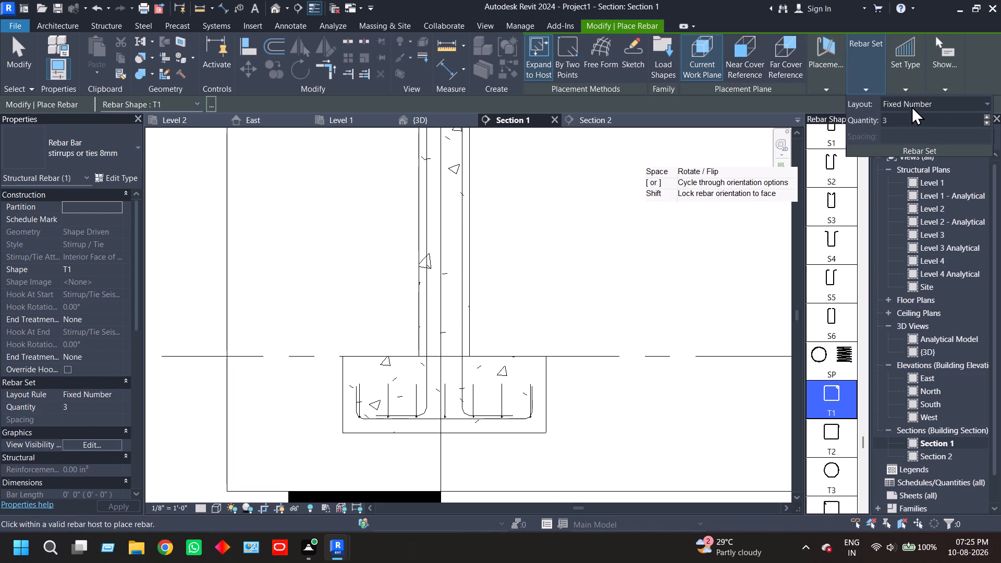
left_click(938, 105)
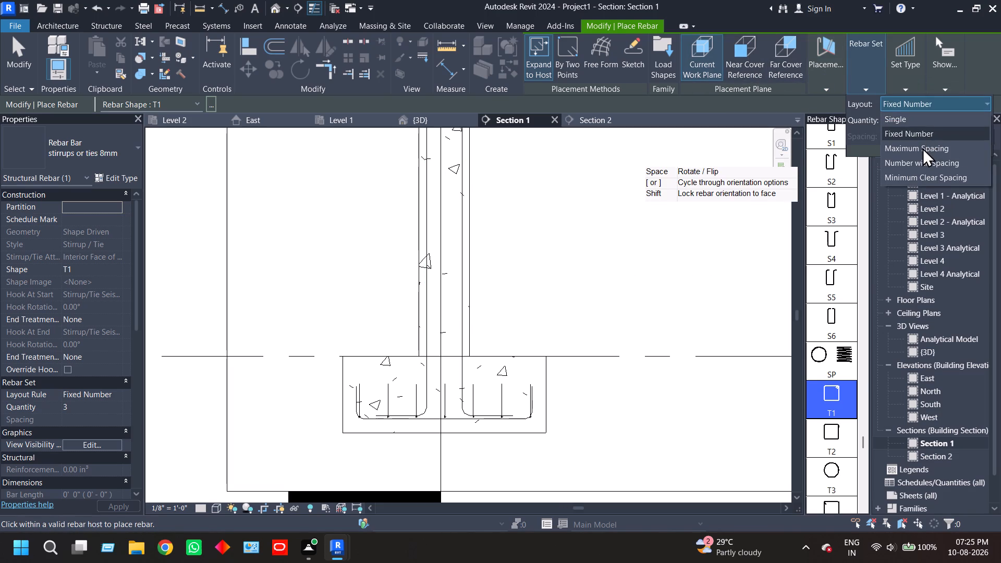
left_click(922, 148)
left_click_drag(934, 137, 863, 137)
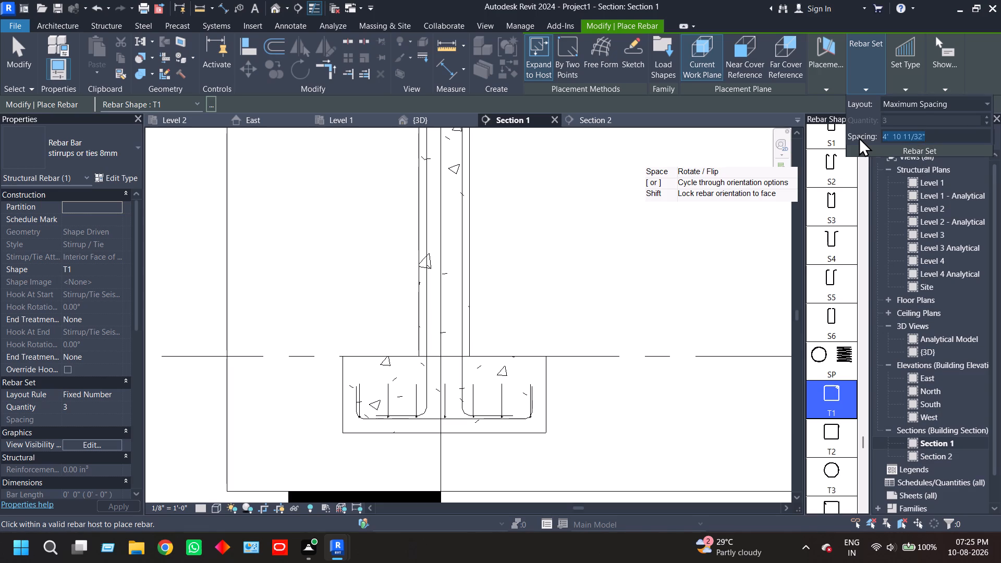
type("250mm")
key("Return")
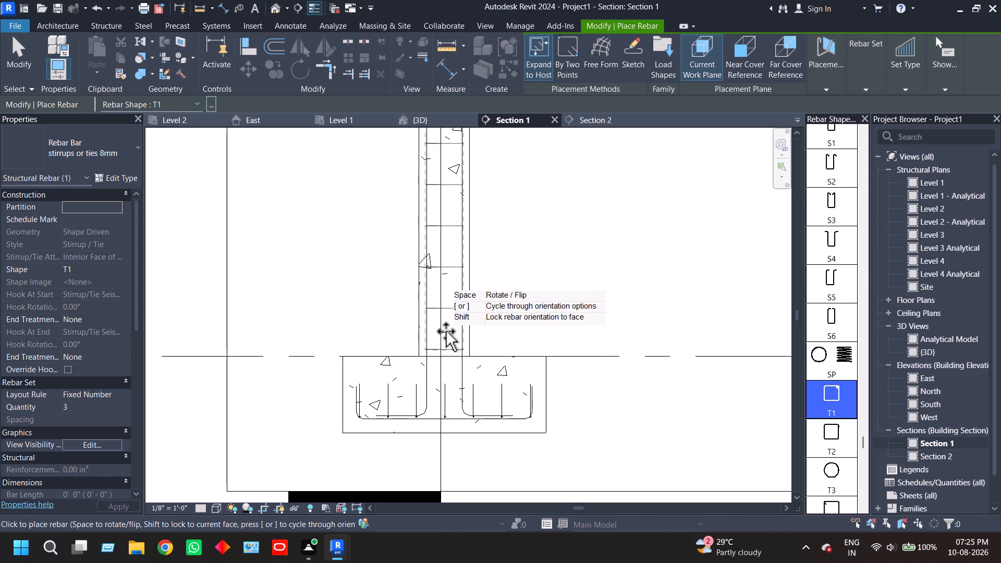
scroll(446, 331, "up", 9)
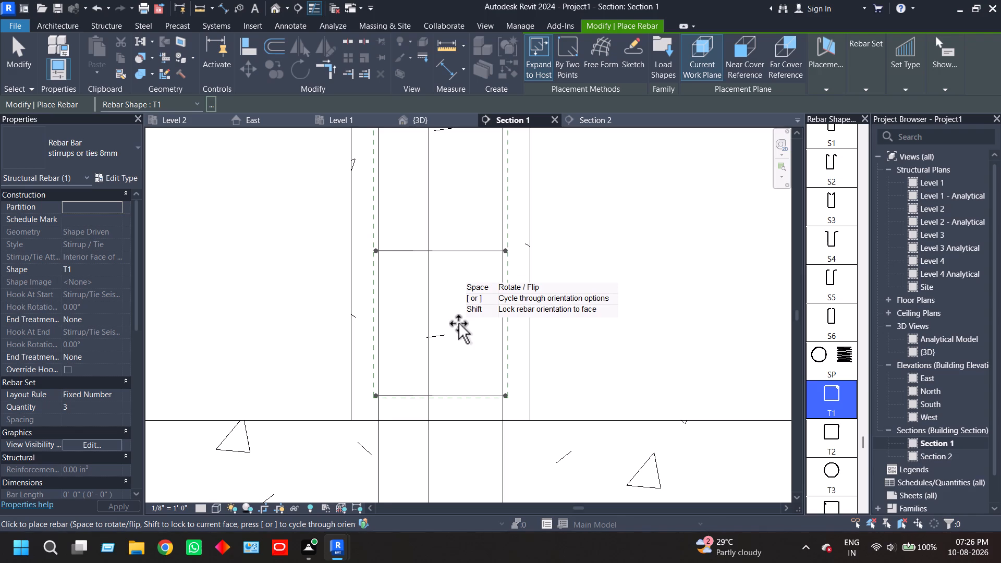
left_click(458, 323)
scroll(476, 350, "down", 8)
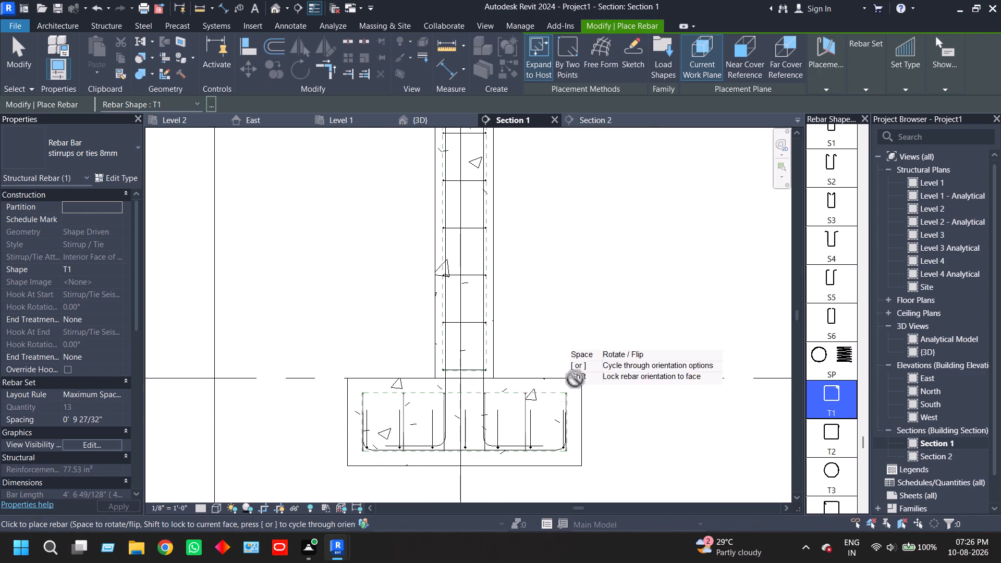
scroll(607, 336, "down", 6)
middle_click_drag(589, 322, 478, 411)
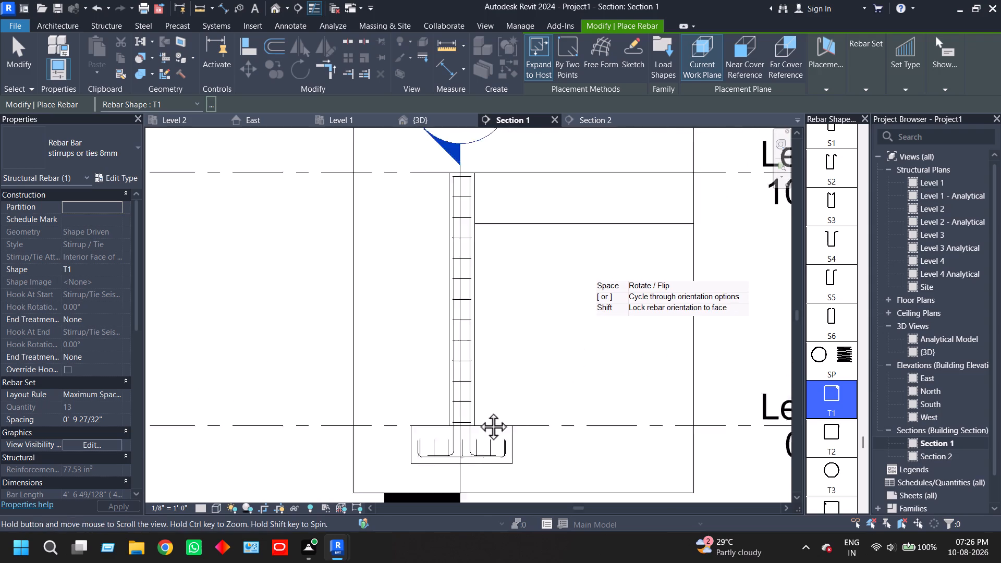
middle_click_drag(478, 411, 469, 416)
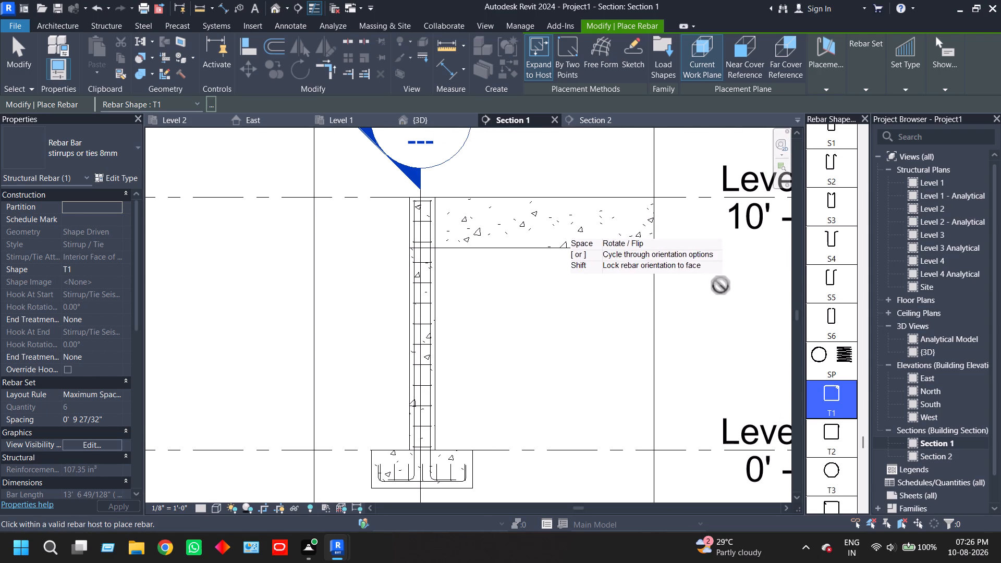
key("Escape")
scroll(511, 350, "down", 2)
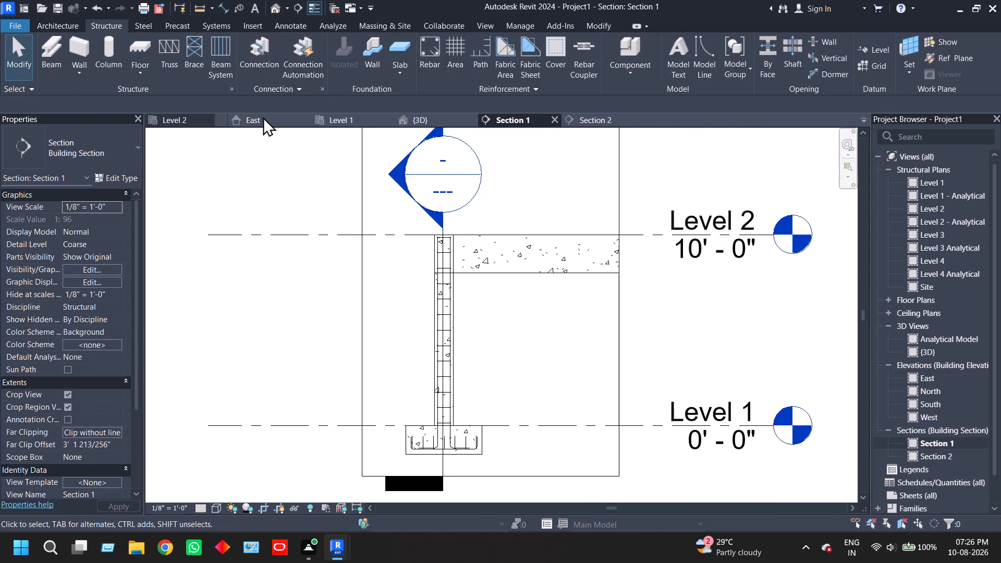
In the wireframe 3D view, set both column 16mm bar sets and the 8 mm stirrup set to show unobscured in {3D}.
left_click(437, 115)
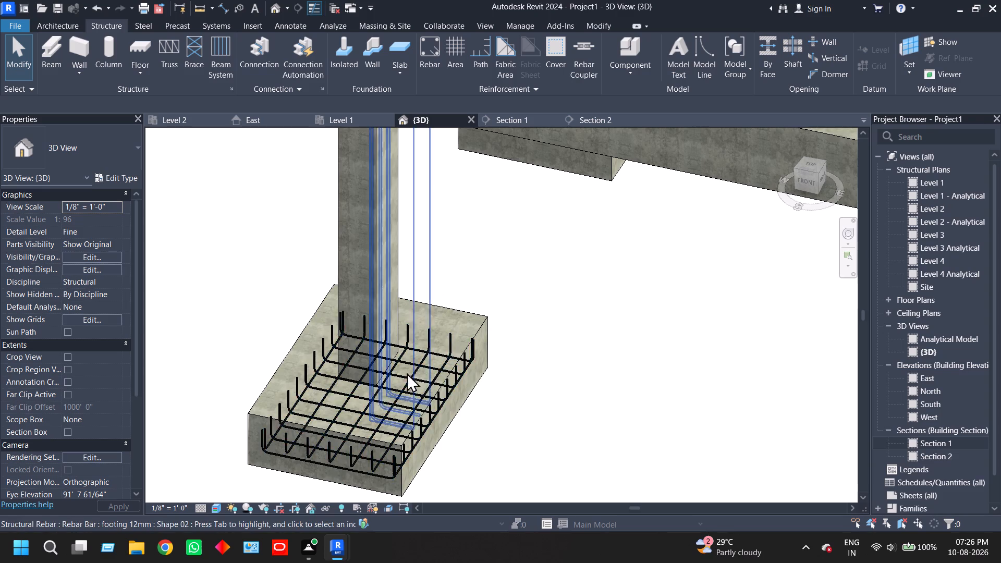
scroll(358, 332, "up", 3)
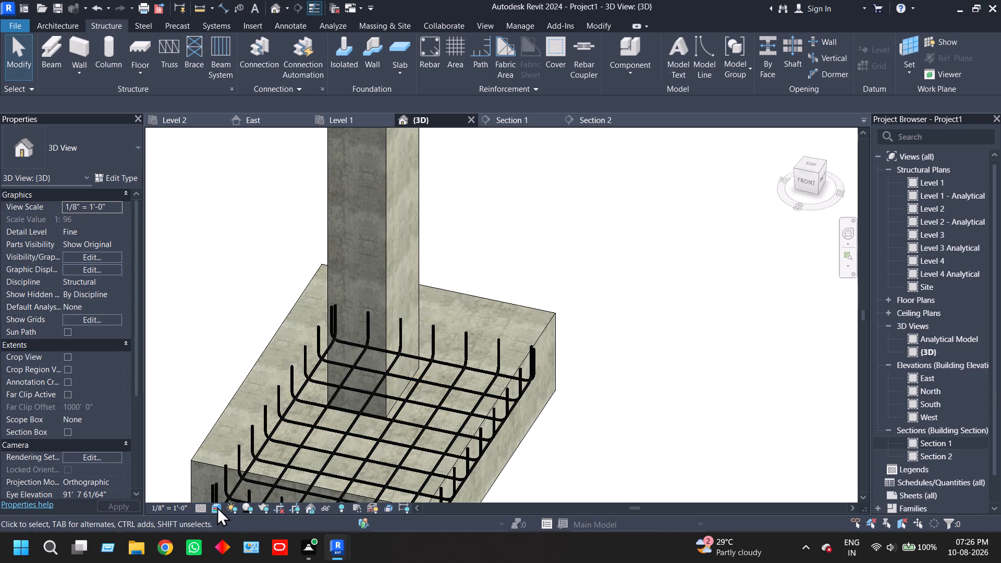
left_click(217, 507)
left_click(254, 497)
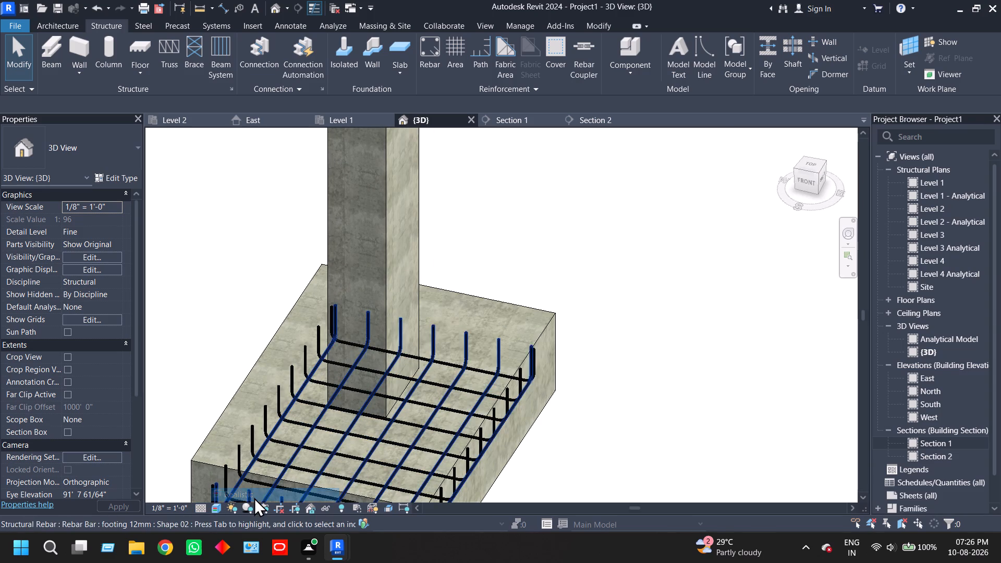
left_click(213, 508)
left_click(256, 431)
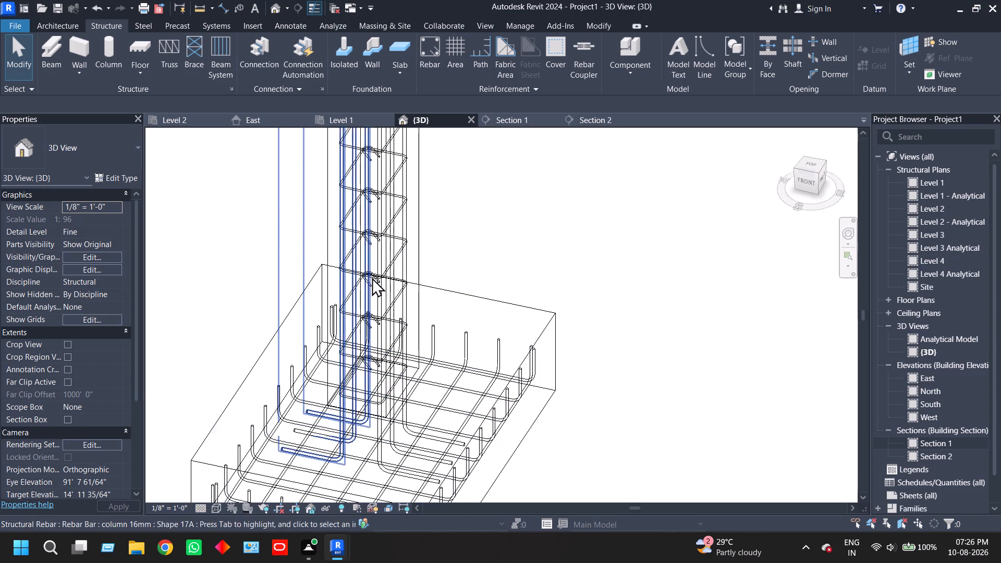
scroll(384, 272, "up", 7)
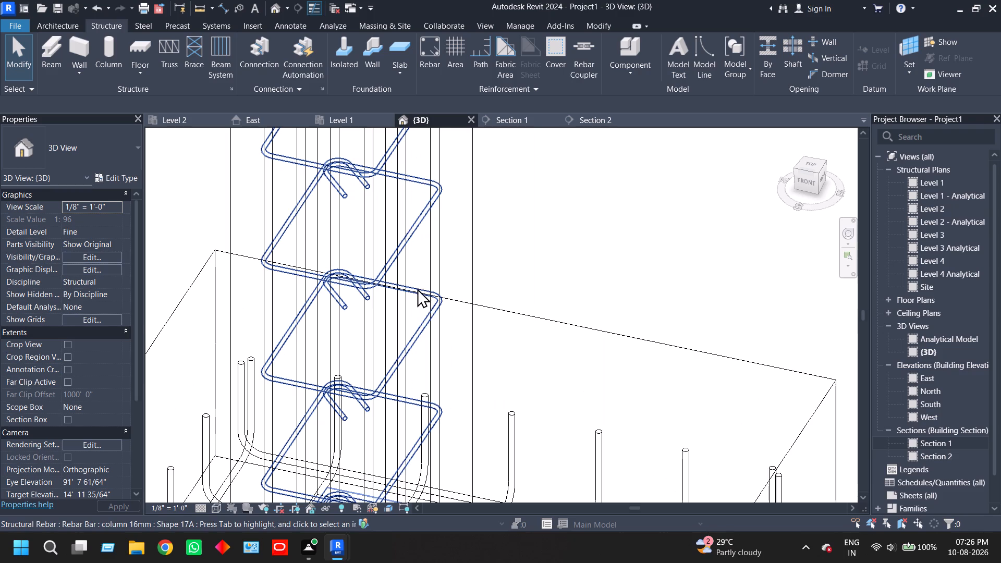
left_click(406, 305)
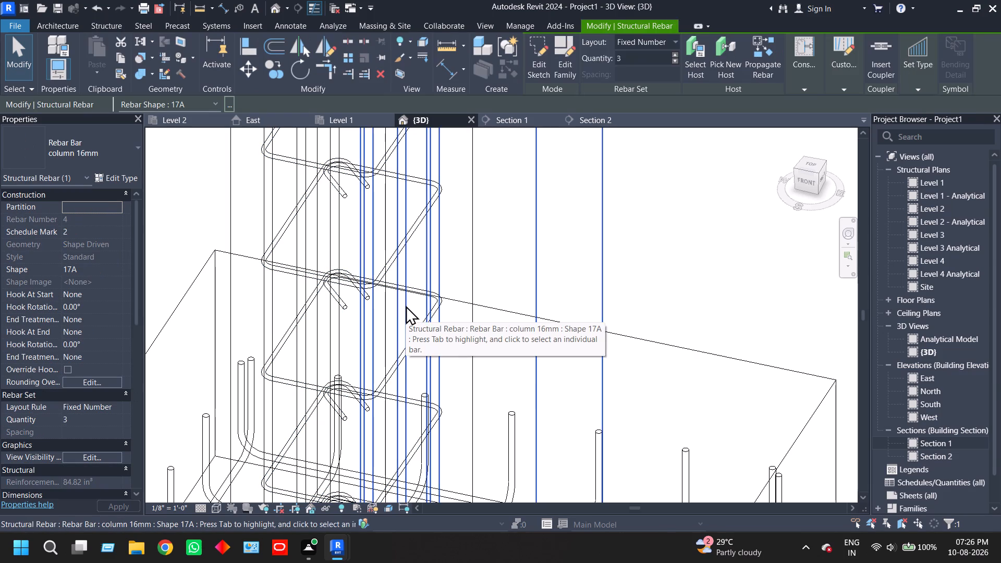
left_click(302, 344, "ctrl")
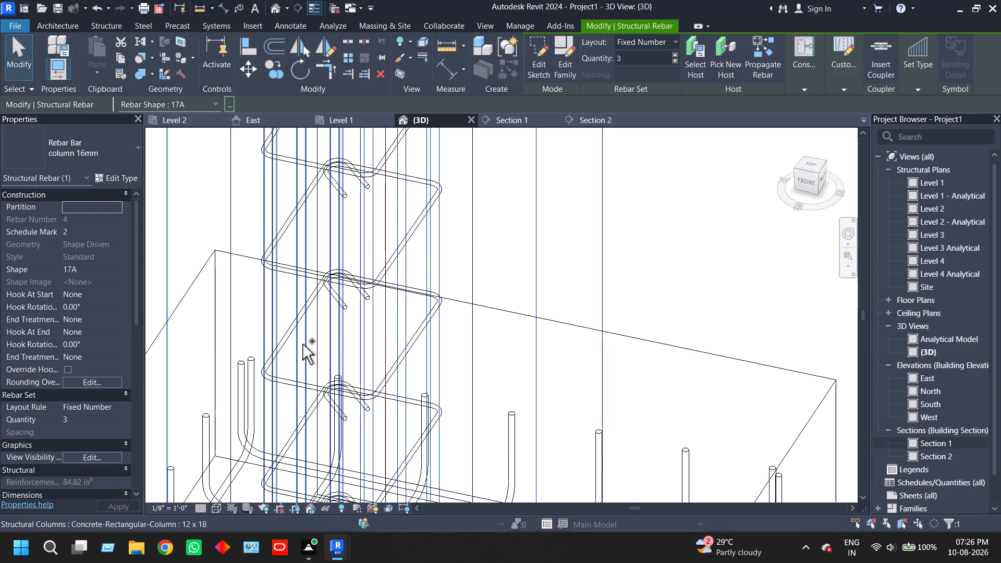
left_click(389, 264, "ctrl")
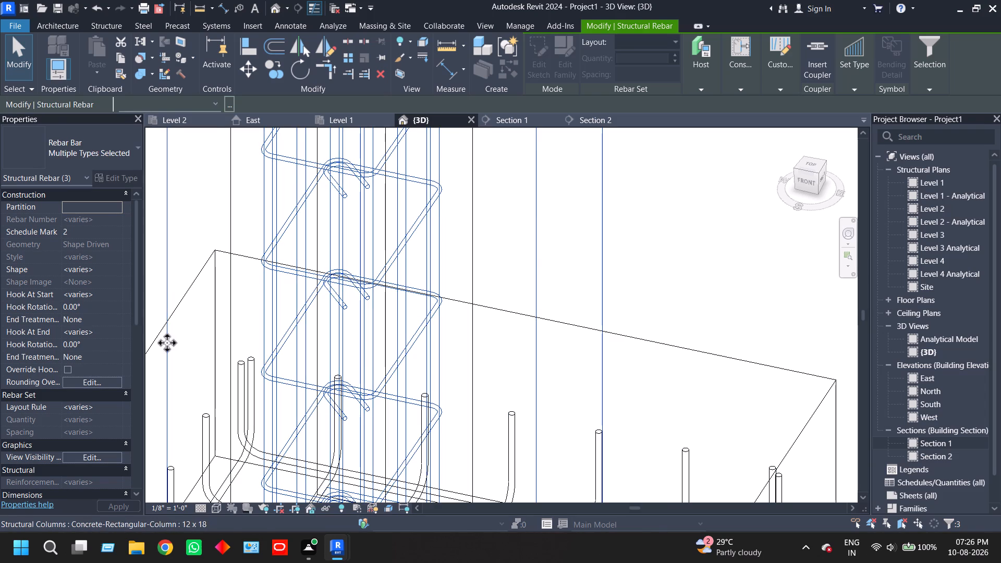
left_click(105, 453)
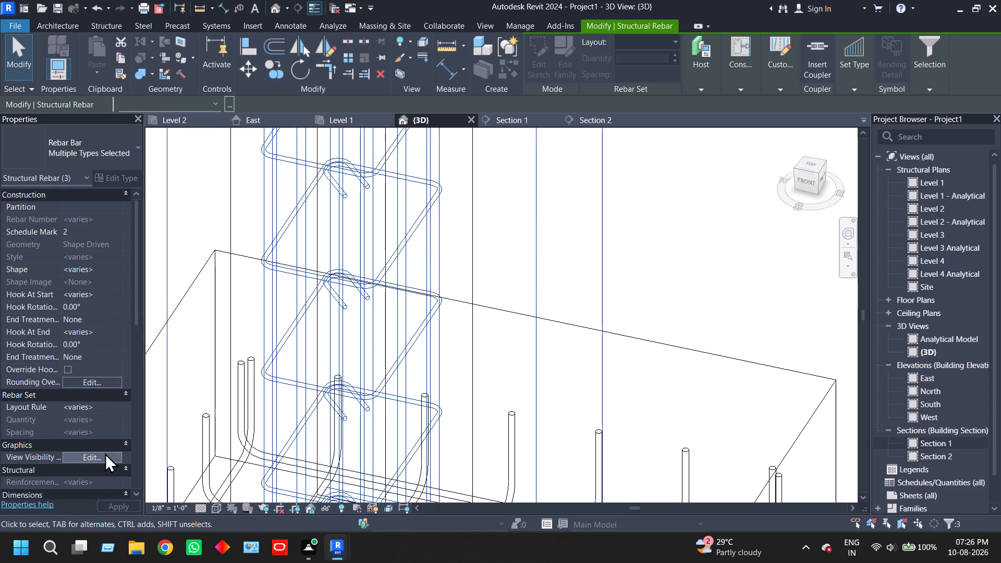
left_click(593, 217)
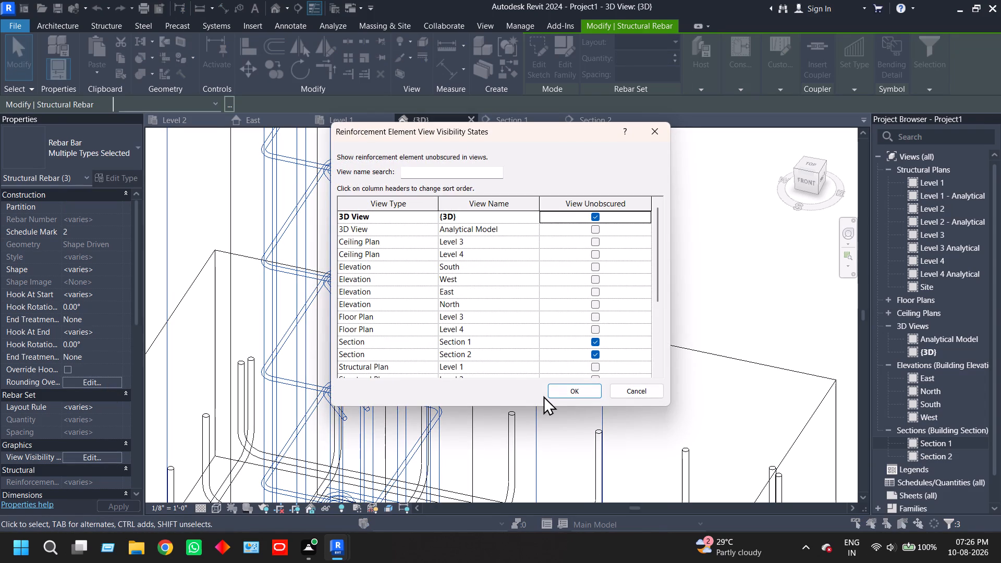
left_click(559, 395)
Set the 3D view's visual style to Realistic and clear the rebar selection.
left_click(214, 506)
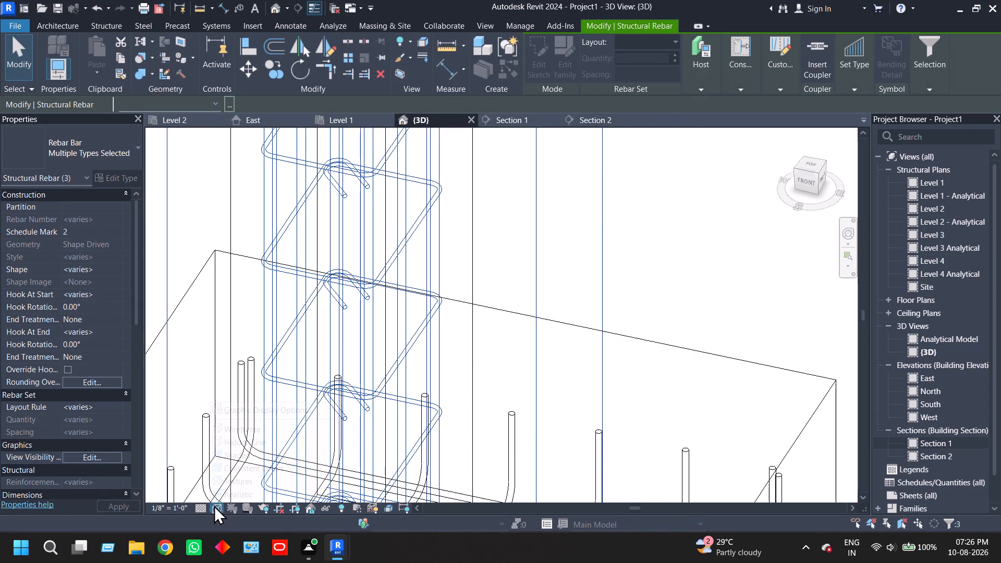
left_click(226, 495)
scroll(555, 326, "down", 7)
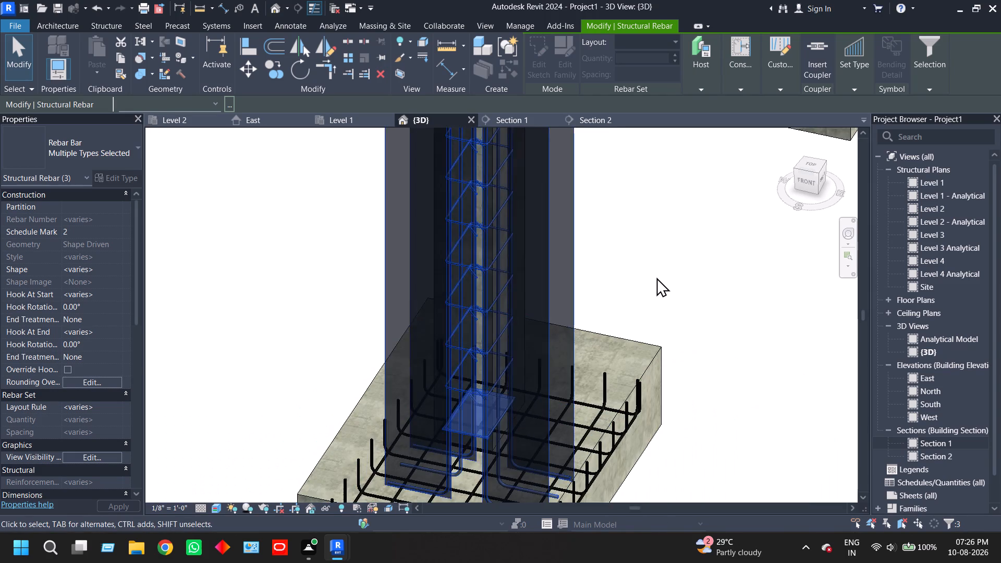
left_click(656, 277)
Examine the column stirrups, L-shaped vertical bars and footing reinforcement from several sides in the 3D view.
scroll(683, 381, "down", 3)
middle_click_drag(698, 388, 677, 377)
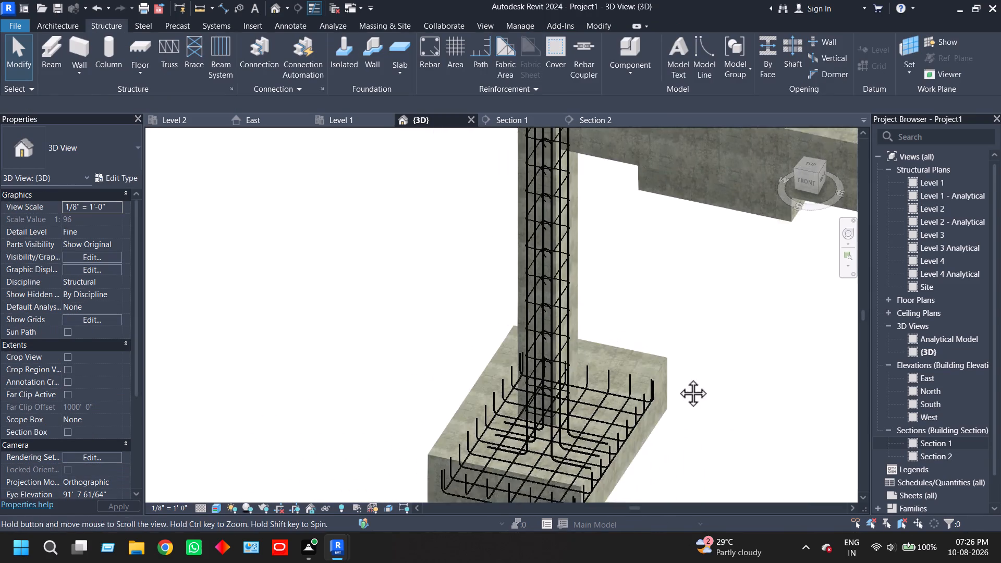
middle_click_drag(677, 377, 624, 354)
middle_click_drag(569, 388, 582, 378)
scroll(579, 394, "down", 2)
middle_click_drag(580, 408, 596, 288)
middle_click_drag(565, 391, 583, 381)
middle_click_drag(592, 409, 604, 305)
middle_click_drag(597, 376, 628, 346)
middle_click_drag(656, 374, 589, 254)
middle_click_drag(581, 333, 604, 317)
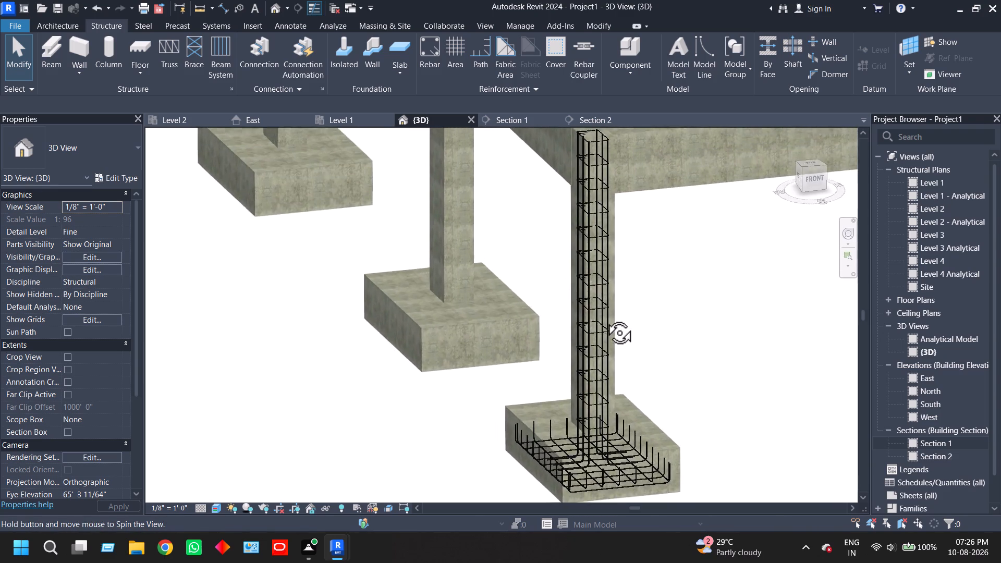
middle_click_drag(604, 317, 592, 271)
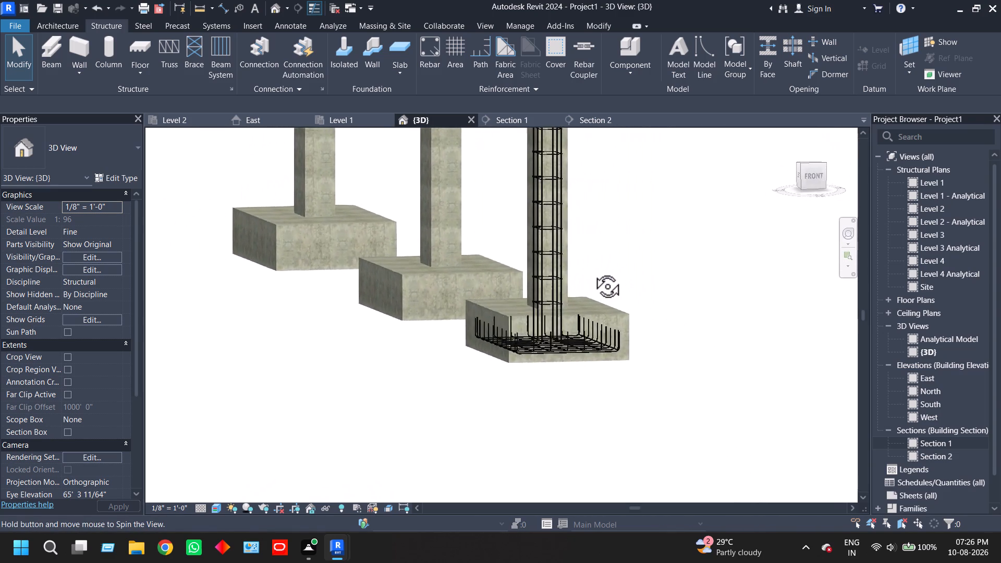
middle_click_drag(592, 271, 605, 331)
middle_click_drag(632, 360, 510, 191)
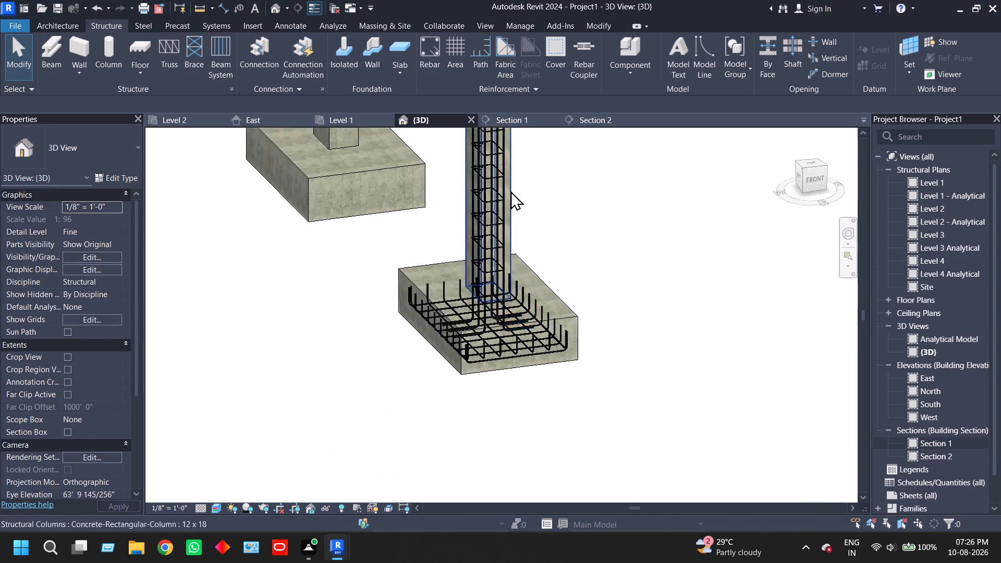
scroll(474, 294, "up", 10)
scroll(626, 319, "down", 7)
middle_click_drag(368, 350, 389, 344, "shift")
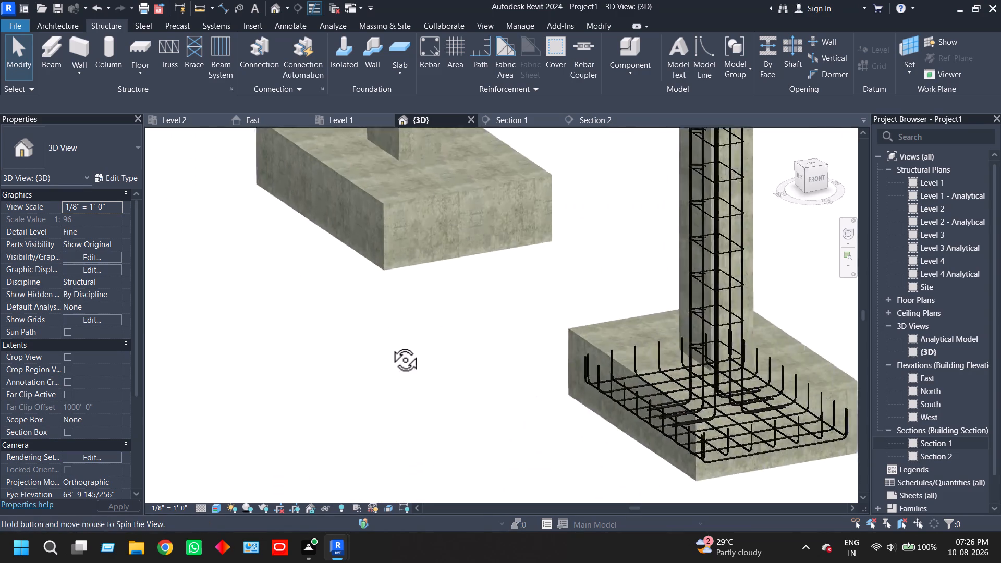
middle_click_drag(389, 344, 420, 340, "shift")
scroll(555, 349, "down", 7)
middle_click_drag(638, 374, 191, 247)
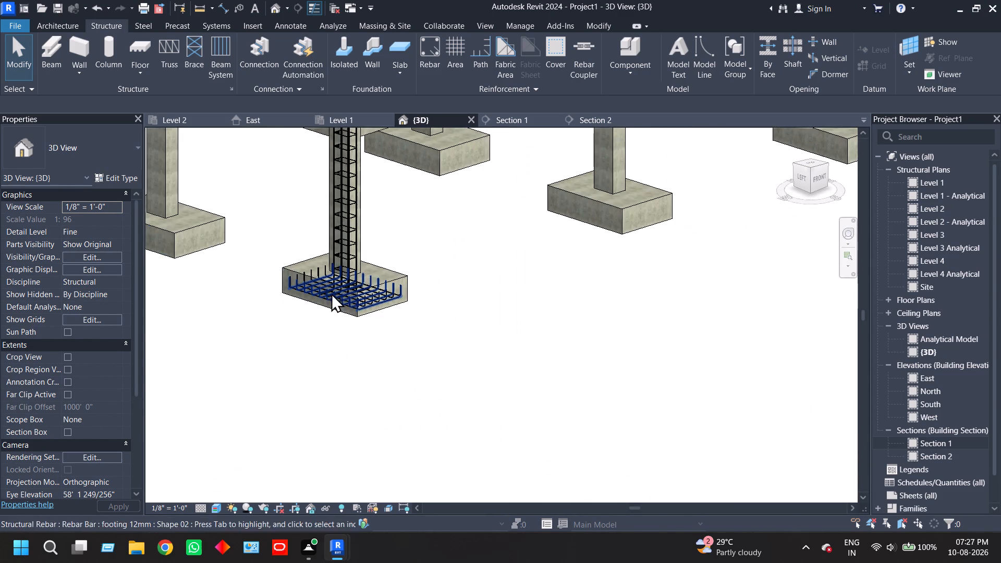
middle_click_drag(330, 293, 381, 307, "shift")
scroll(330, 293, "up", 1, "shift")
scroll(621, 345, "up", 7)
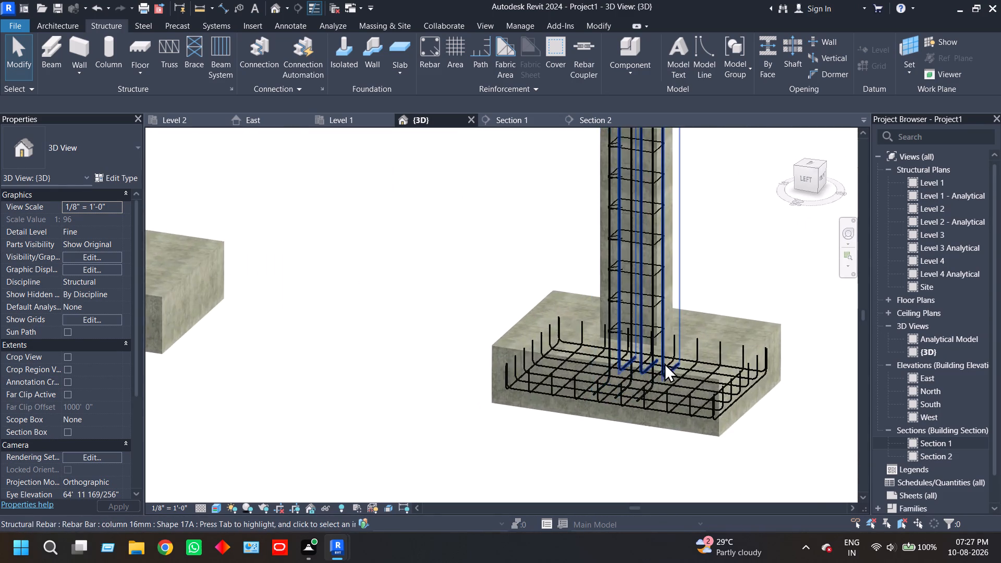
scroll(664, 363, "up", 5)
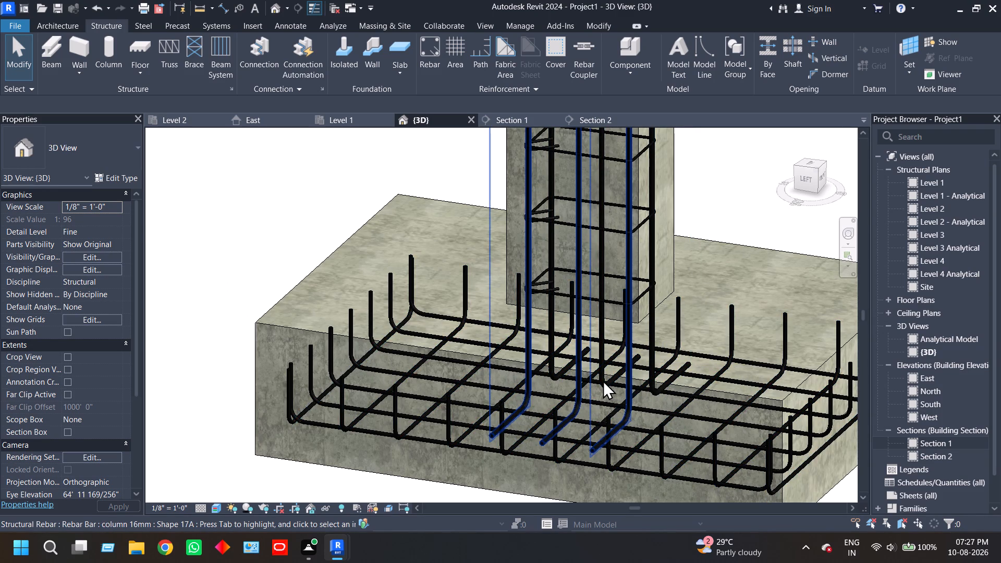
scroll(596, 381, "down", 1)
middle_click_drag(575, 393, 571, 382)
middle_click_drag(515, 368, 544, 428)
middle_click_drag(487, 393, 489, 394, "shift")
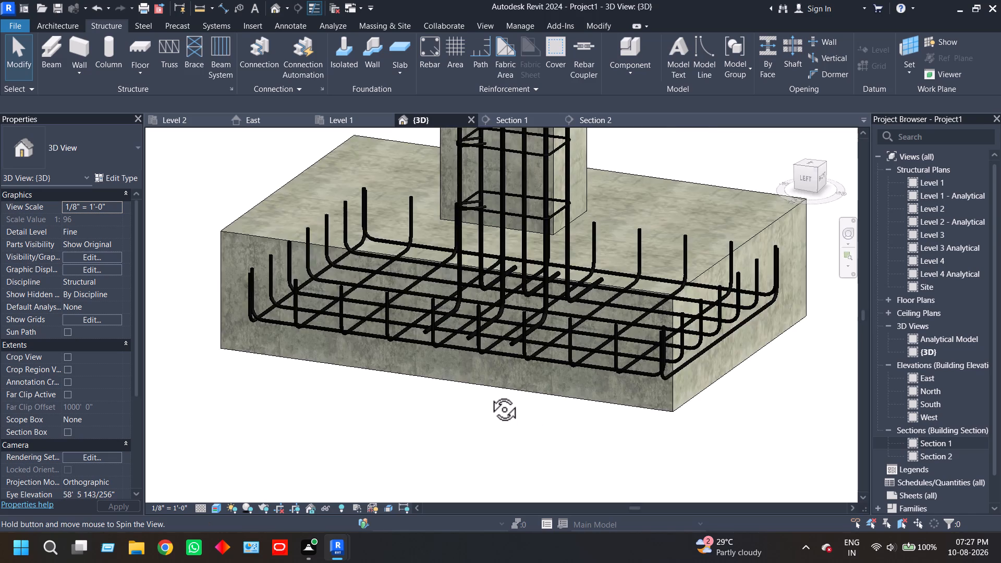
middle_click_drag(489, 394, 497, 398, "shift")
middle_click_drag(518, 375, 301, 304)
middle_click_drag(445, 326, 440, 327, "shift")
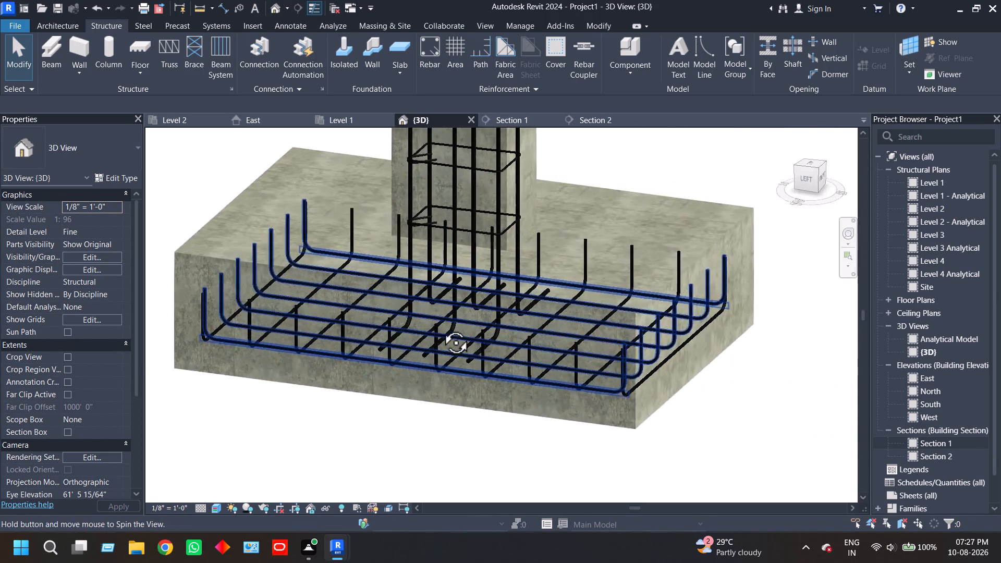
middle_click_drag(440, 327, 420, 325, "shift")
scroll(399, 311, "down", 6)
middle_click_drag(384, 308, 563, 353)
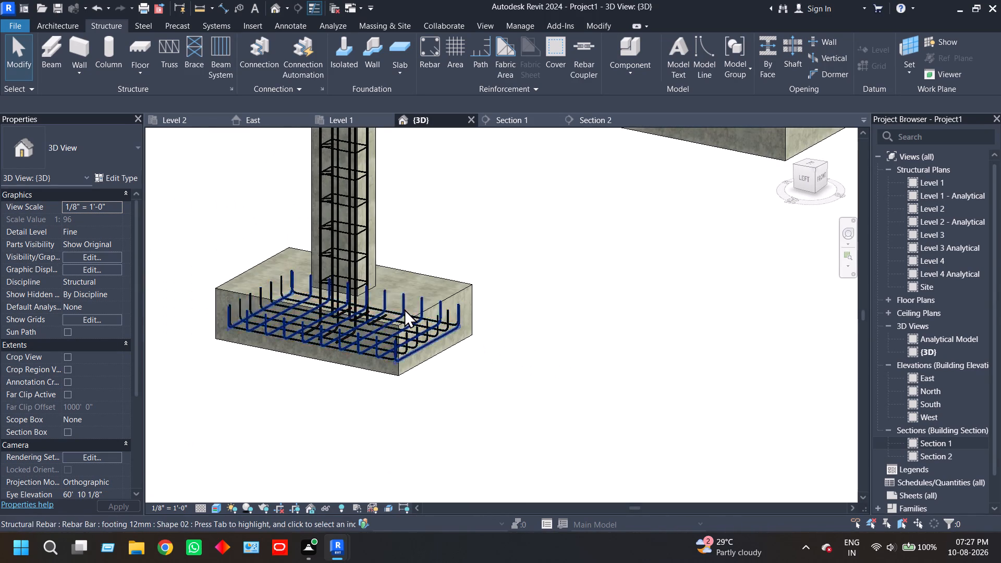
scroll(337, 310, "up", 8)
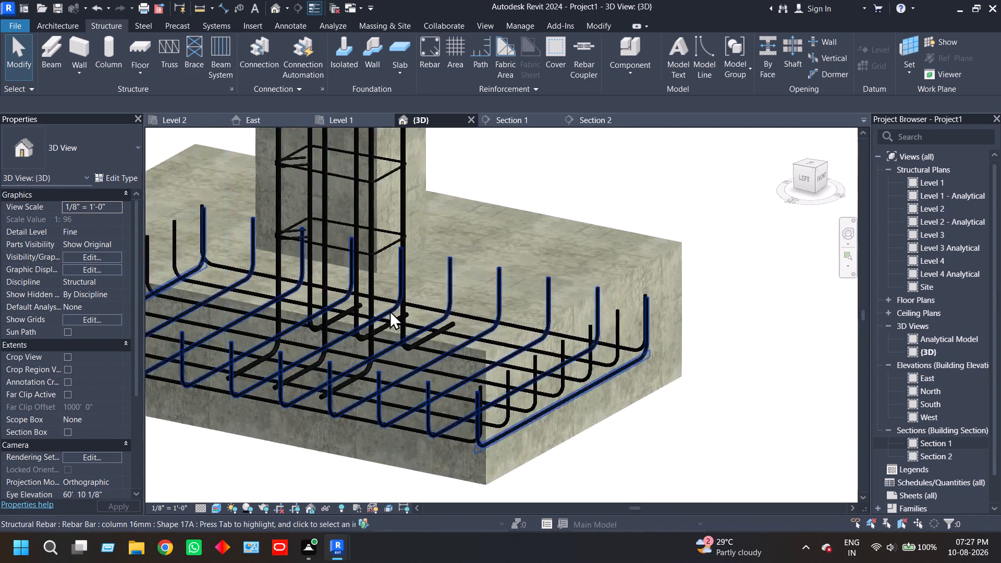
Examine the footing's 12 mm bars and the feet of the column bars up close in the 3D view.
scroll(389, 310, "up", 2)
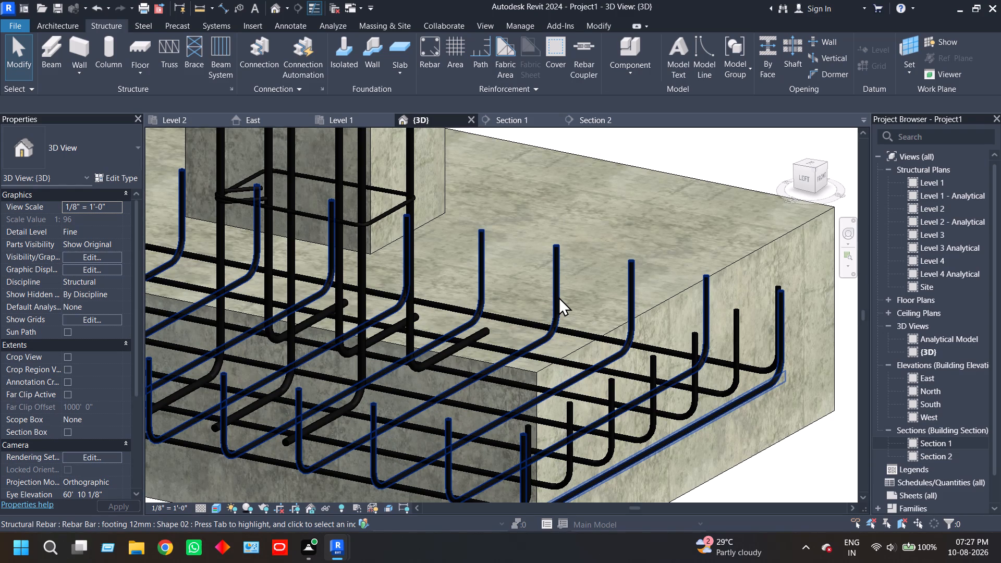
scroll(451, 296, "down", 4)
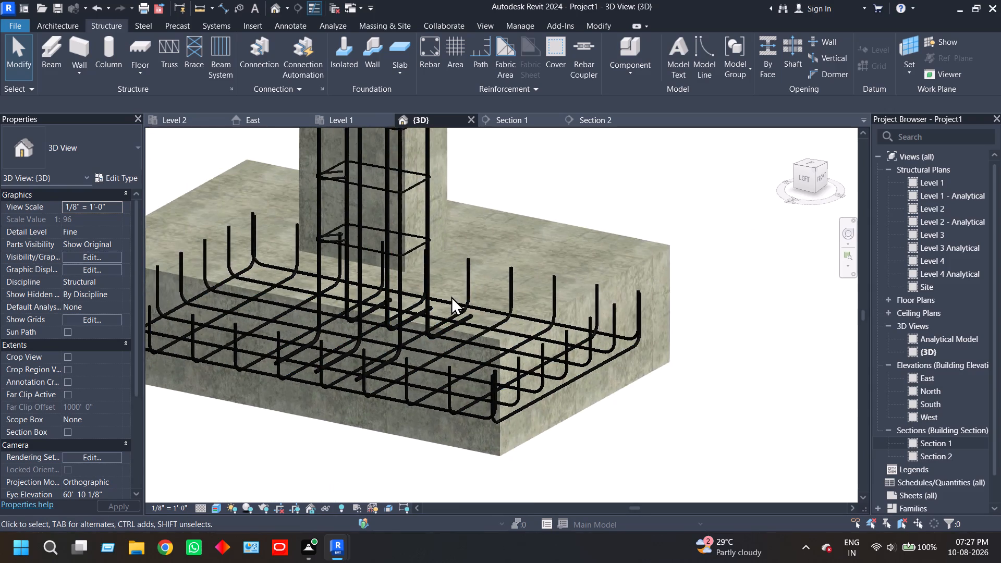
scroll(451, 296, "down", 3)
middle_click_drag(449, 306, 435, 390)
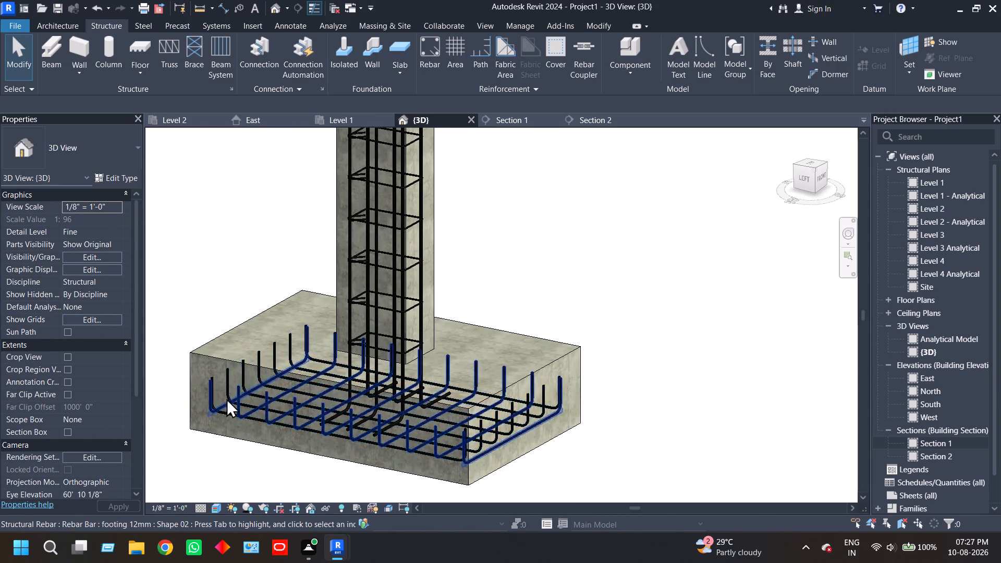
scroll(207, 402, "up", 10)
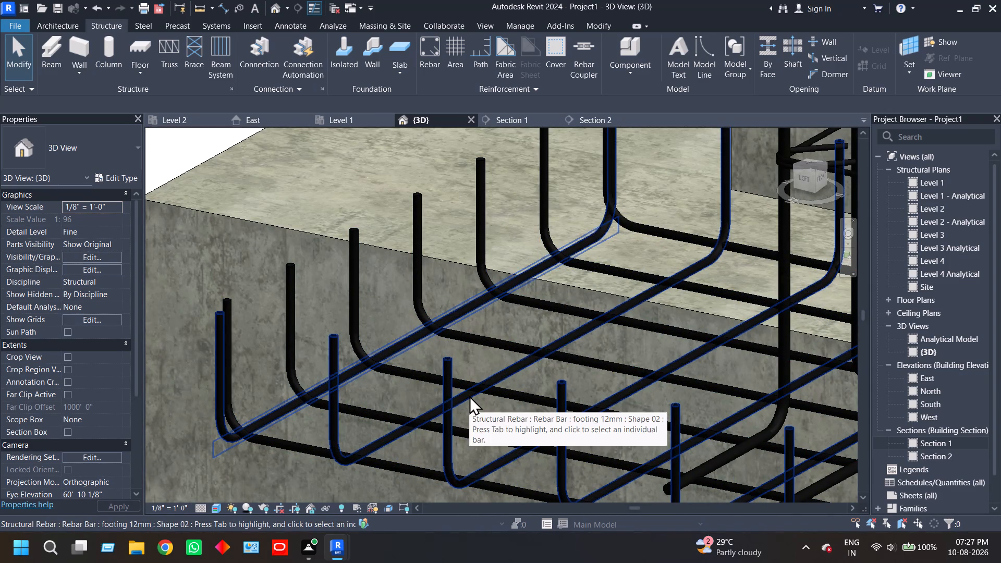
scroll(469, 396, "down", 7)
scroll(547, 389, "down", 4)
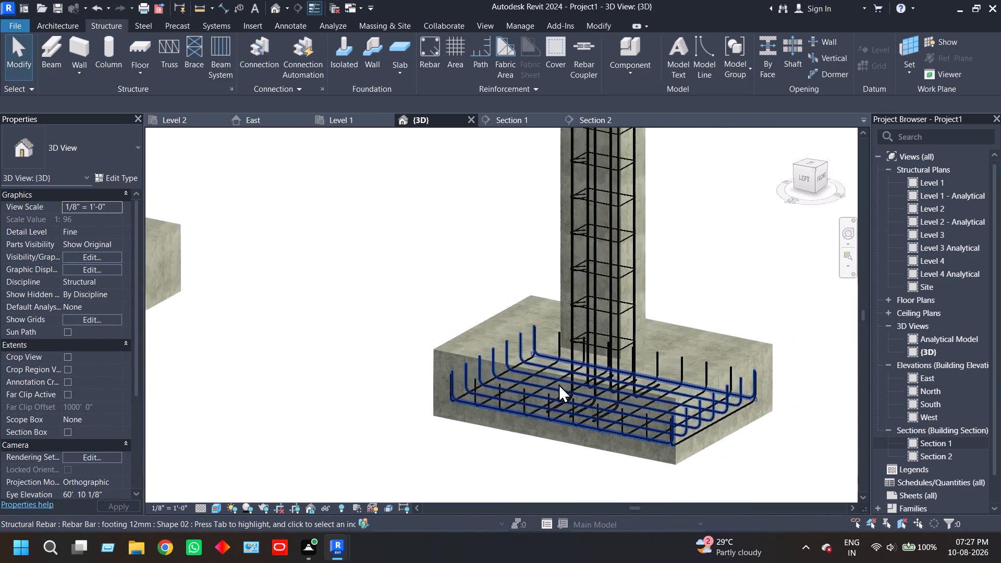
middle_click_drag(531, 414, 524, 409, "shift")
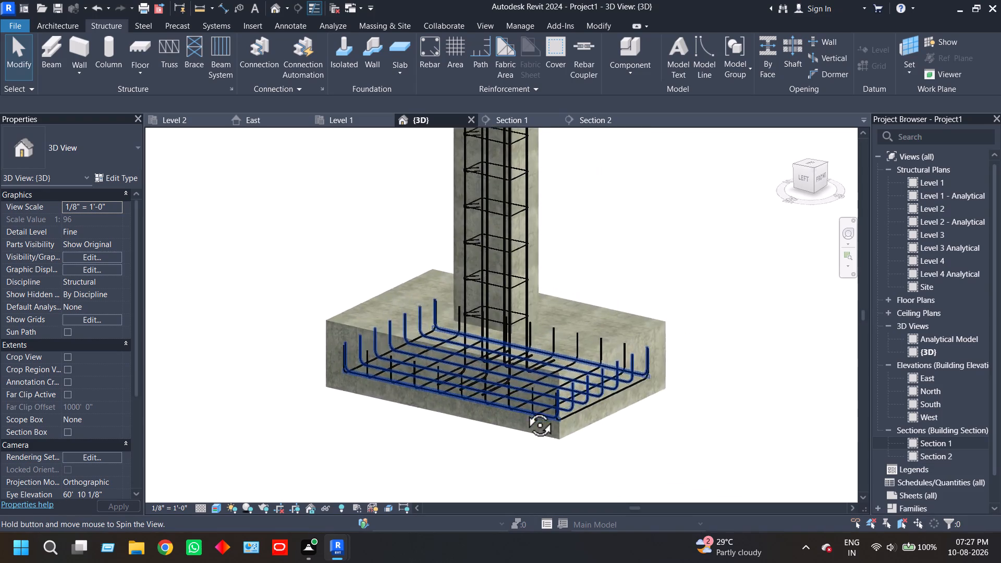
middle_click_drag(524, 409, 557, 390, "shift")
Examine the reinforced column and footing within the whole concrete frame from several sides.
scroll(591, 381, "down", 7)
middle_click_drag(619, 381, 611, 381, "shift")
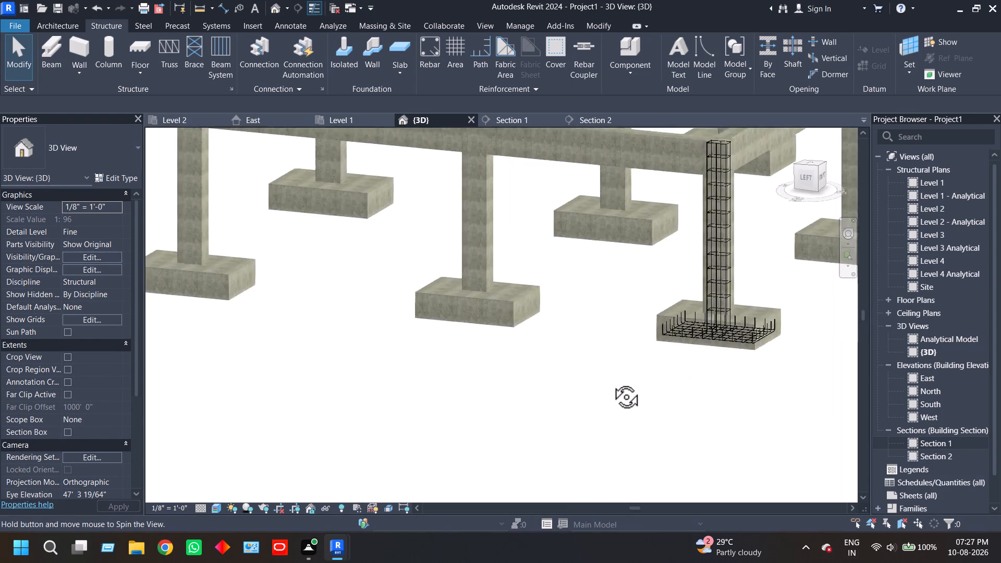
middle_click_drag(611, 381, 503, 420, "shift")
middle_click_drag(385, 314, 538, 458)
middle_click_drag(394, 400, 380, 398, "shift")
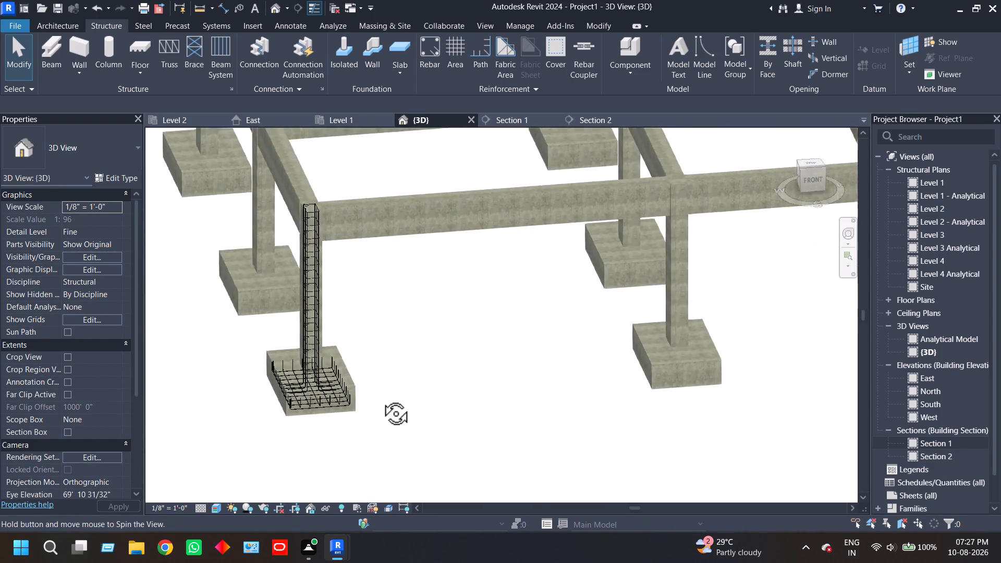
middle_click_drag(380, 398, 303, 338, "shift")
scroll(325, 322, "down", 2)
middle_click_drag(328, 315, 339, 346)
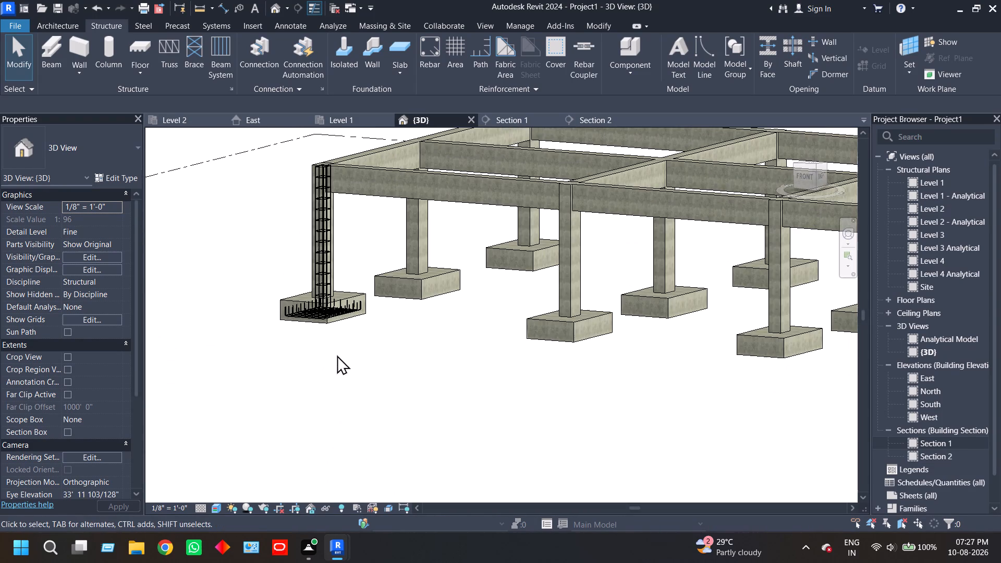
Open Section 1 and extend its crop region along the Level 2 beam past the second column and footing.
double_click(957, 440)
scroll(509, 365, "down", 2)
middle_click_drag(506, 360, 397, 384)
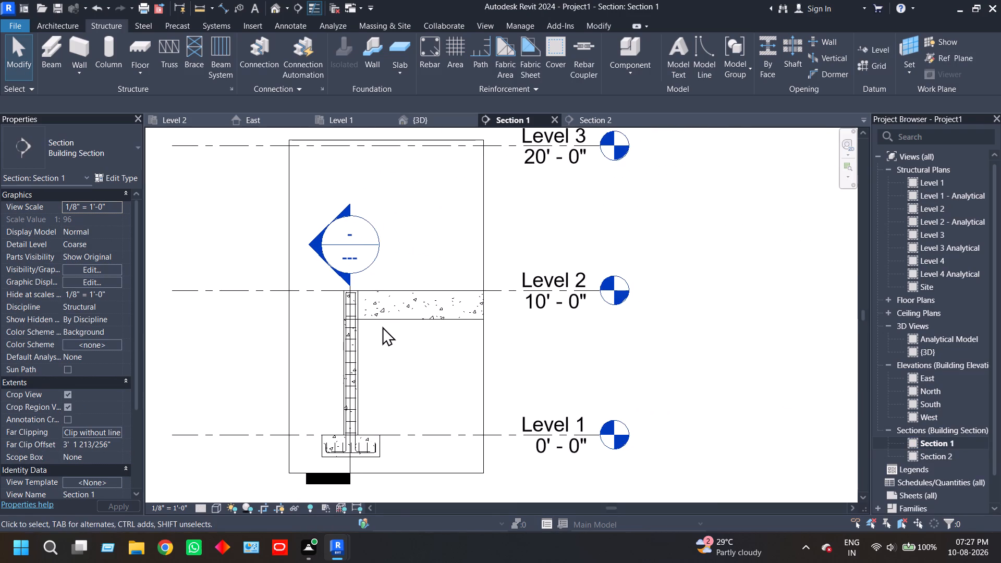
scroll(380, 298, "up", 7)
scroll(533, 385, "down", 10)
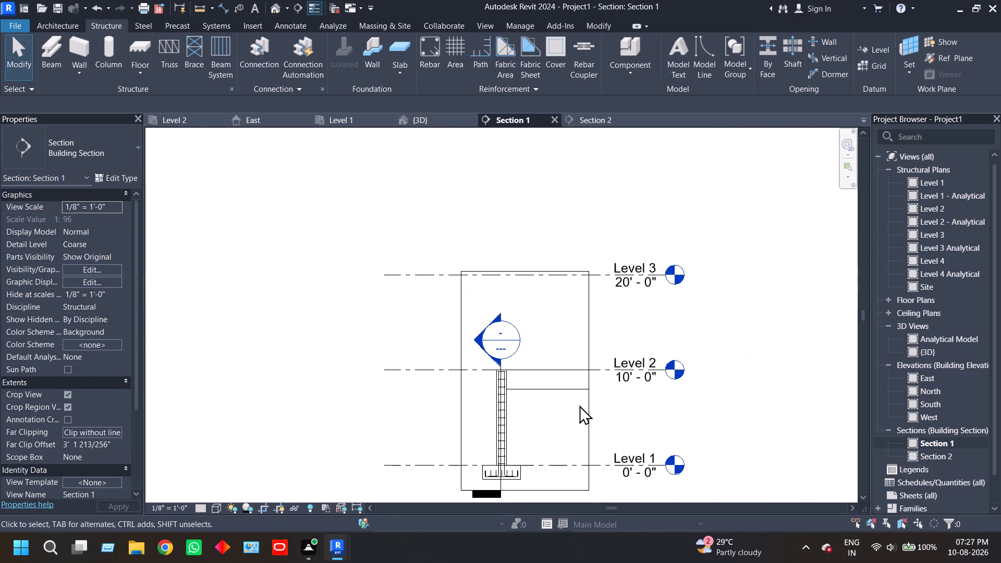
middle_click_drag(572, 409, 365, 314)
left_click(380, 329)
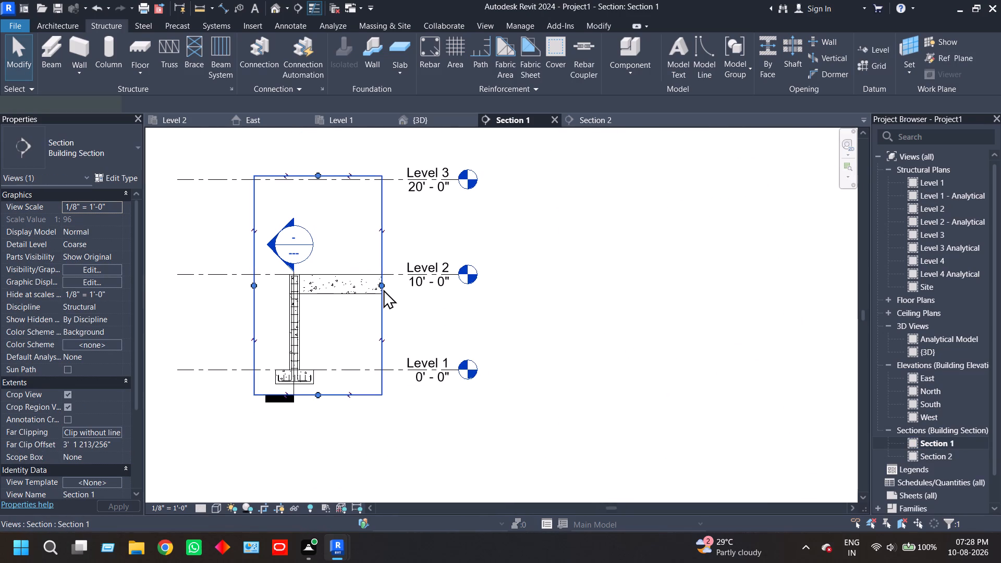
left_click_drag(381, 283, 615, 287)
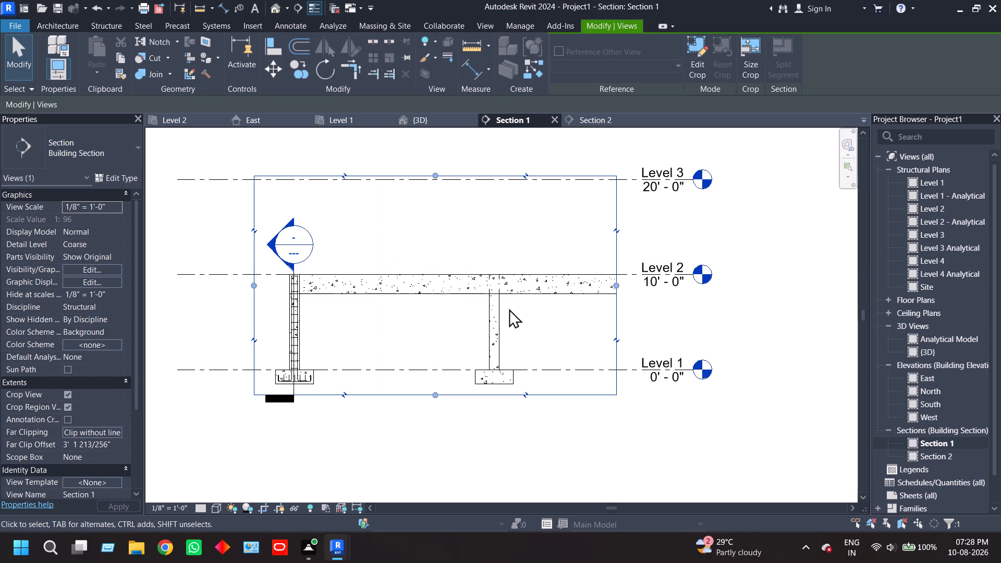
Start rebar placement in the Level 2 beam in Section 1 and choose the straight rebar shape 00.
scroll(385, 284, "up", 7)
middle_click_drag(333, 344, 472, 335)
scroll(471, 362, "down", 2)
middle_click_drag(466, 368, 400, 356)
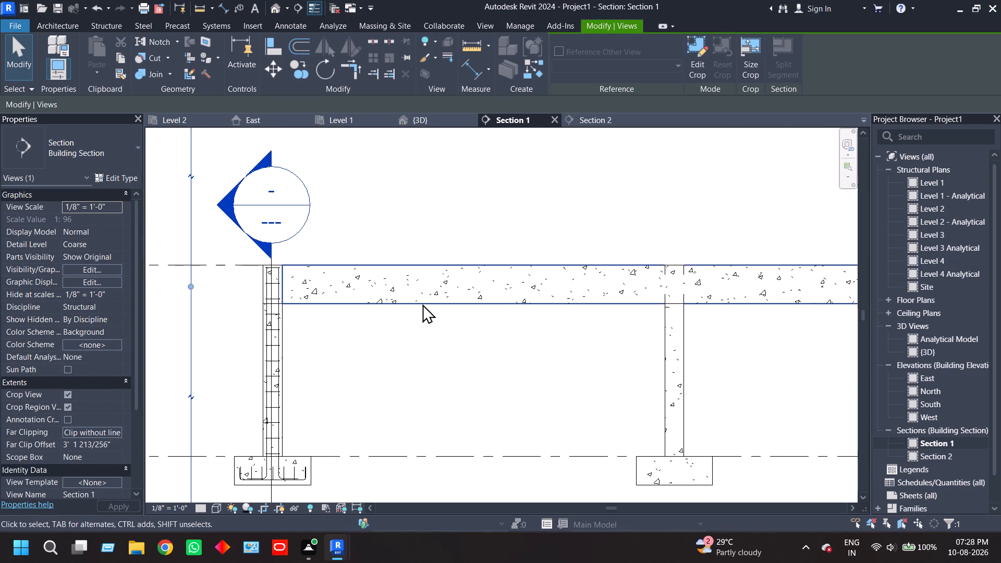
left_click(422, 304)
left_click(819, 58)
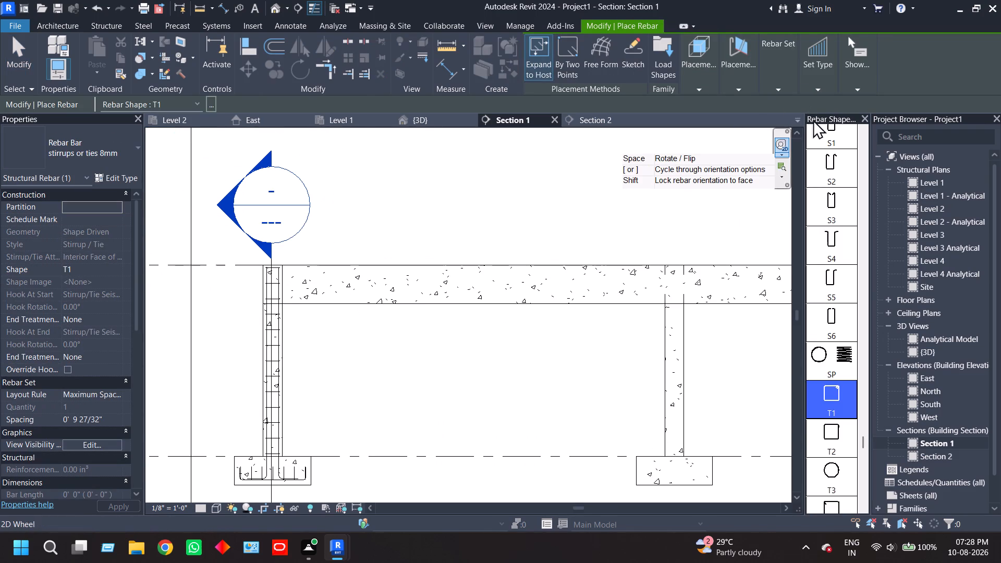
left_click_drag(861, 442, 850, 289)
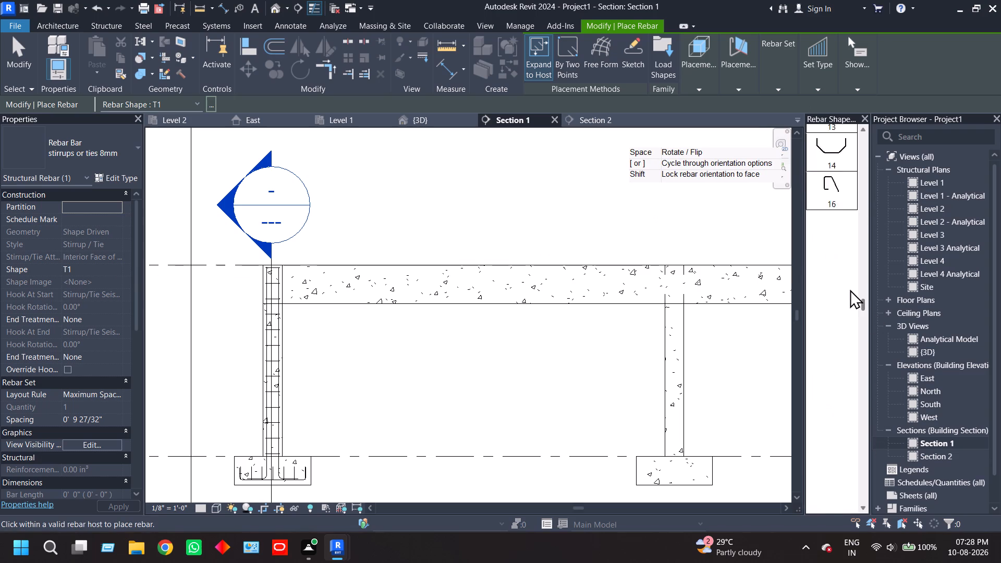
left_click_drag(850, 289, 850, 275)
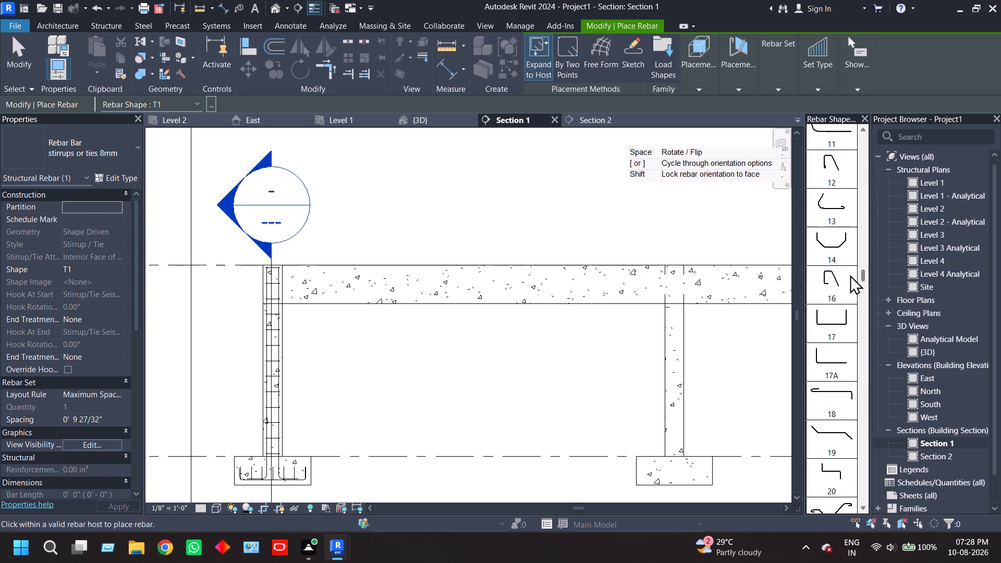
left_click_drag(850, 275, 850, 268)
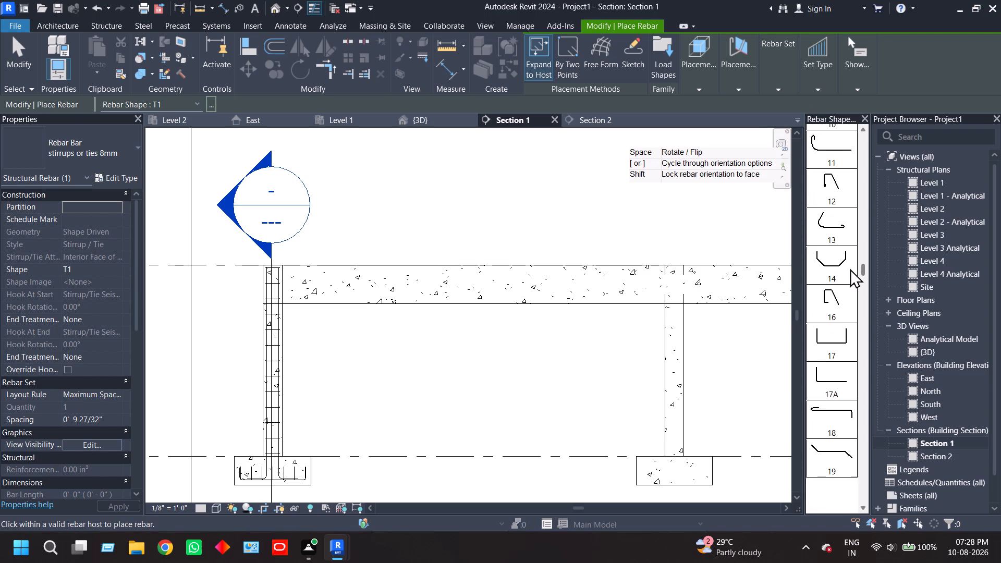
left_click_drag(850, 268, 851, 206)
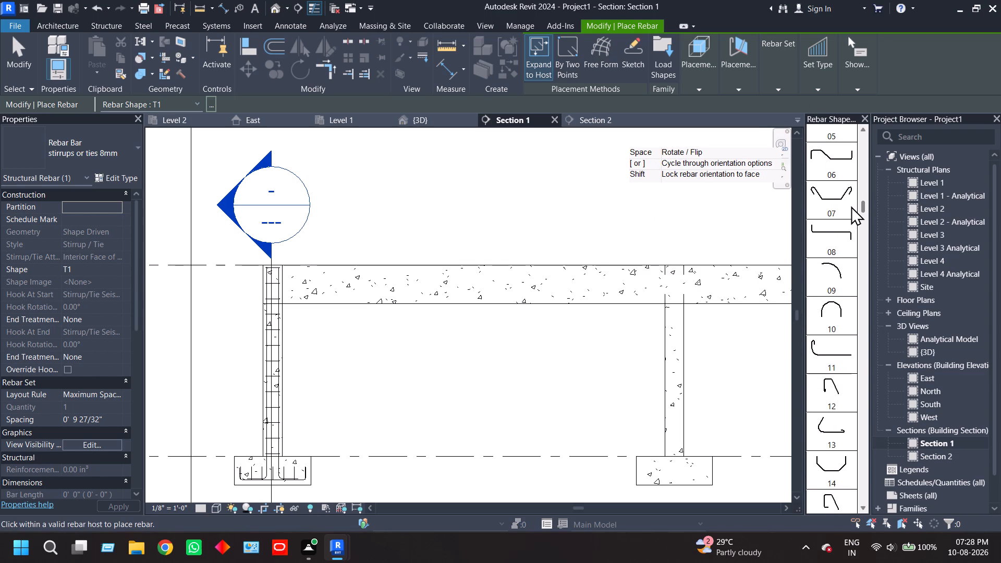
left_click_drag(851, 206, 854, 134)
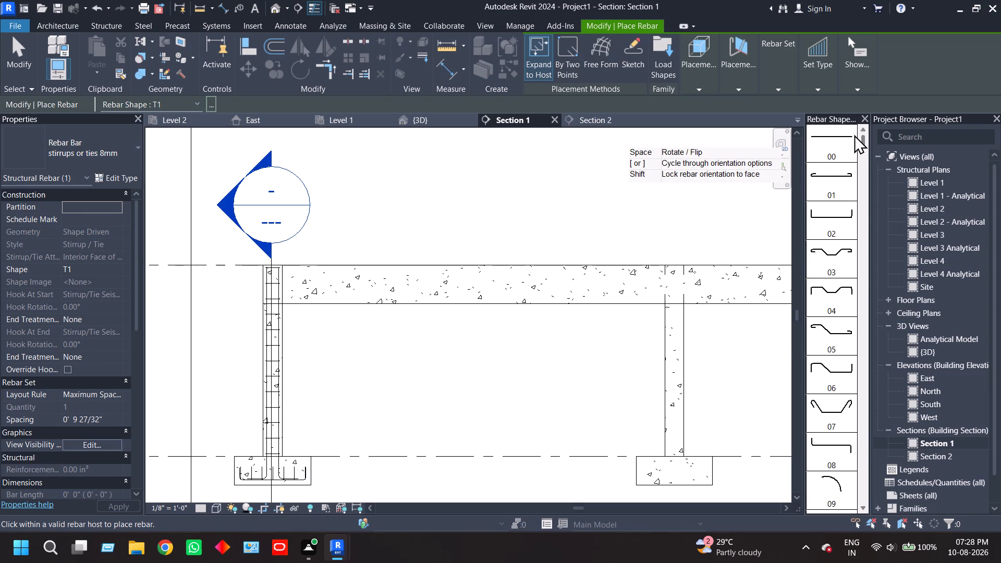
left_click_drag(854, 134, 854, 129)
left_click_drag(863, 141, 862, 241)
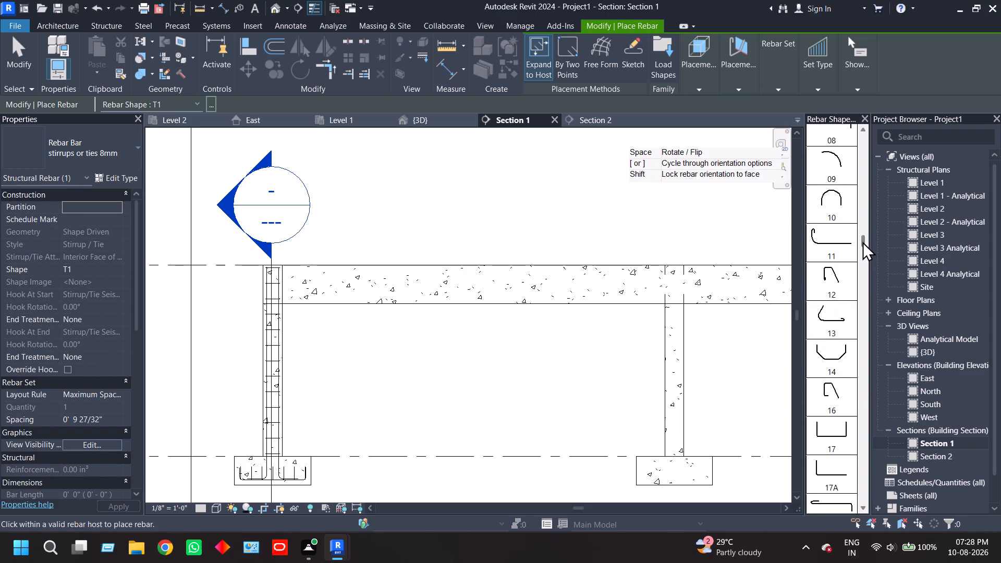
left_click_drag(862, 241, 863, 302)
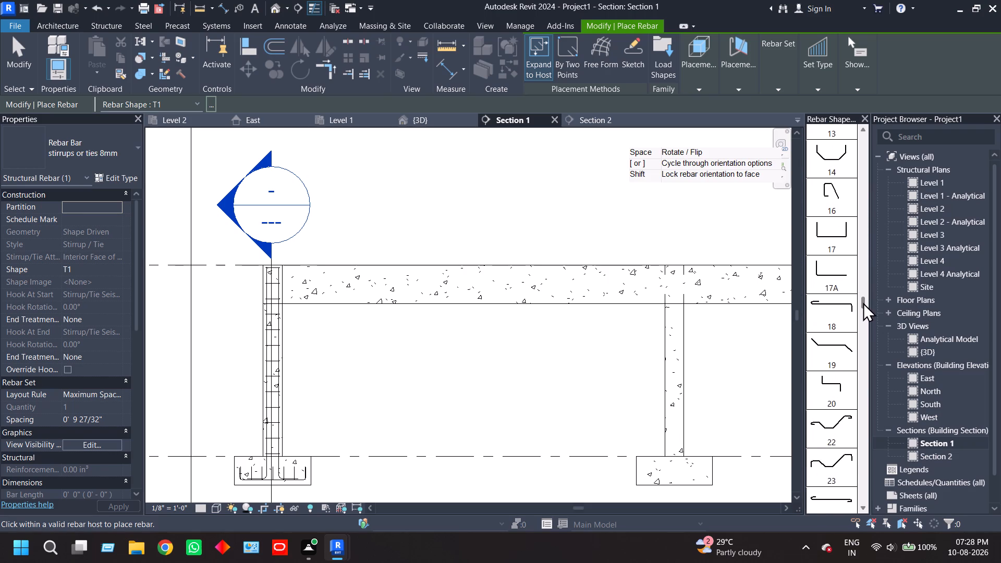
left_click_drag(863, 302, 872, 422)
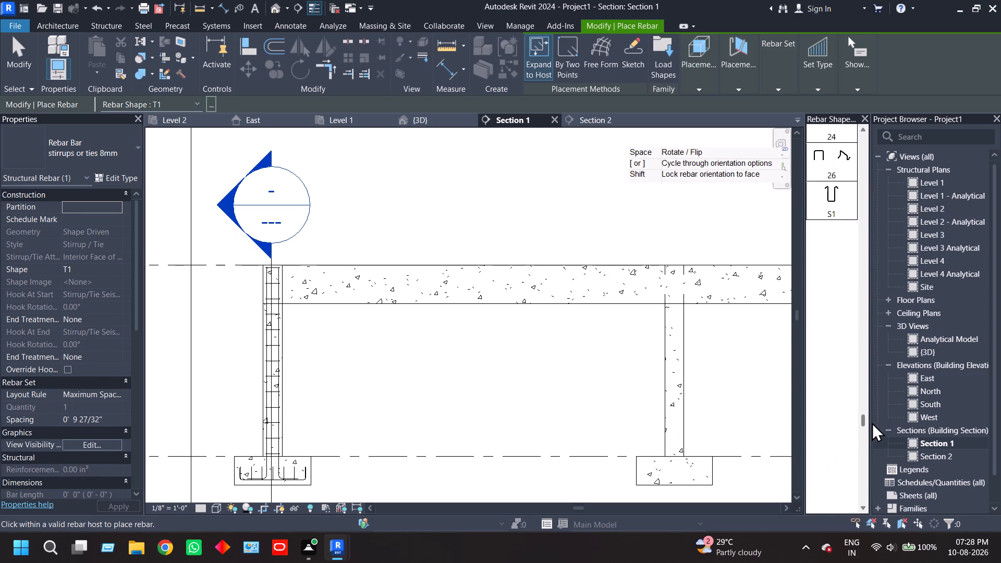
left_click_drag(872, 422, 872, 498)
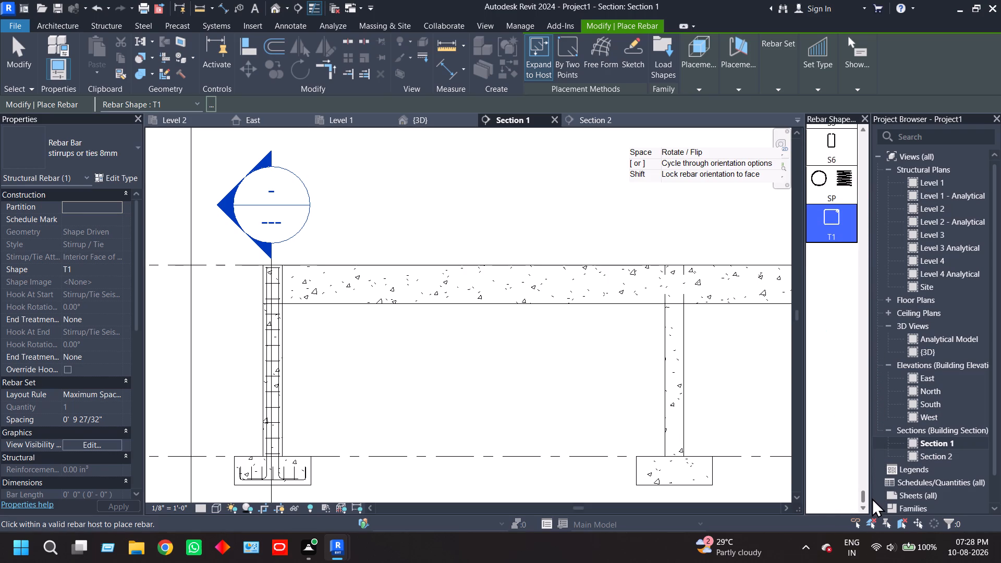
left_click_drag(872, 498, 863, 44)
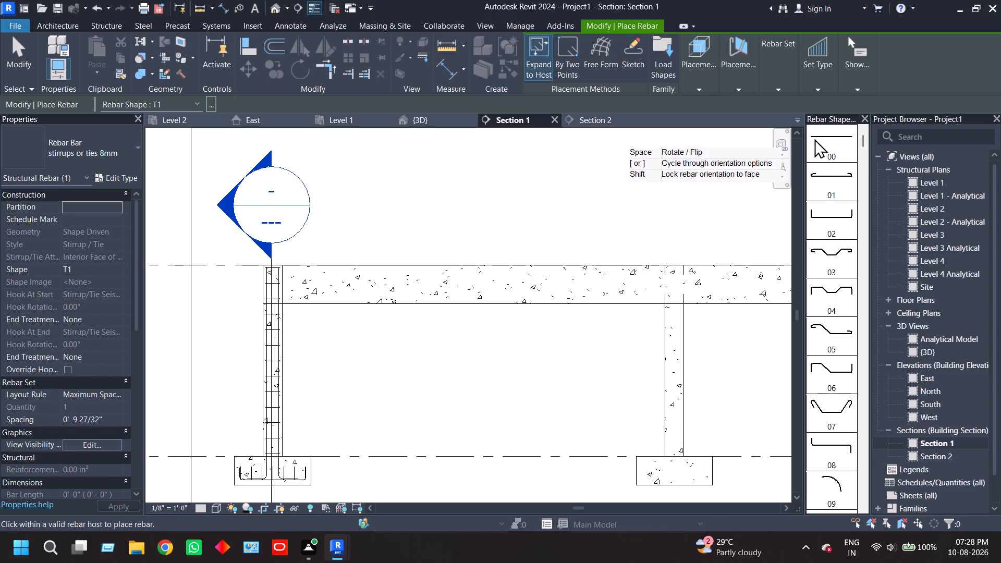
left_click(827, 137)
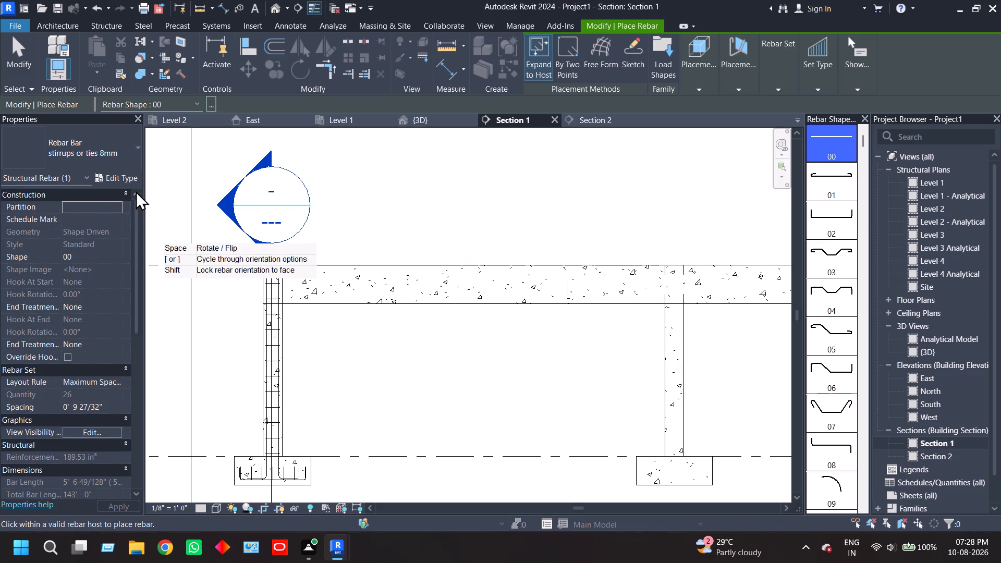
Duplicate the #3 rebar bar type as a new type named beam 12mm.
left_click(130, 161)
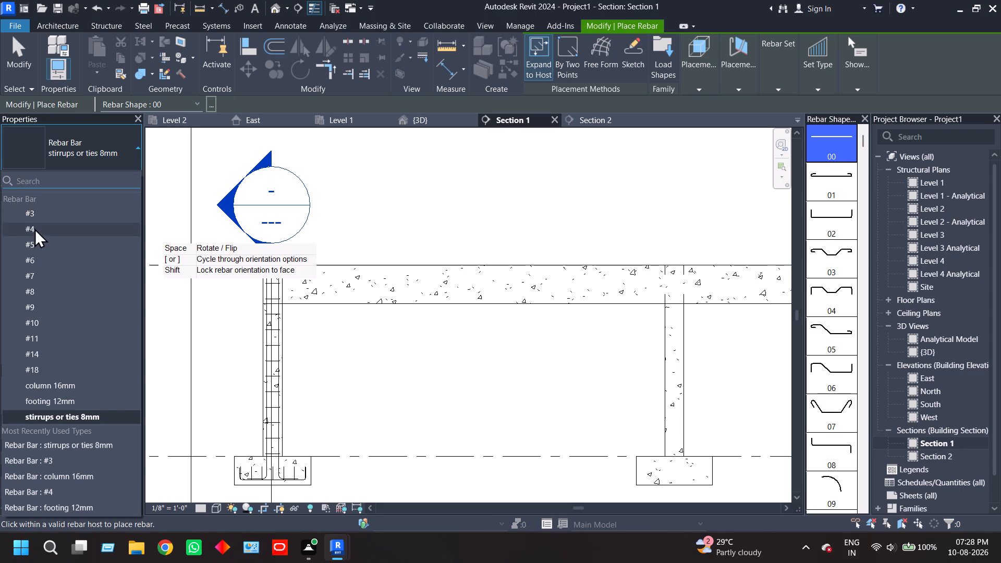
left_click(36, 210)
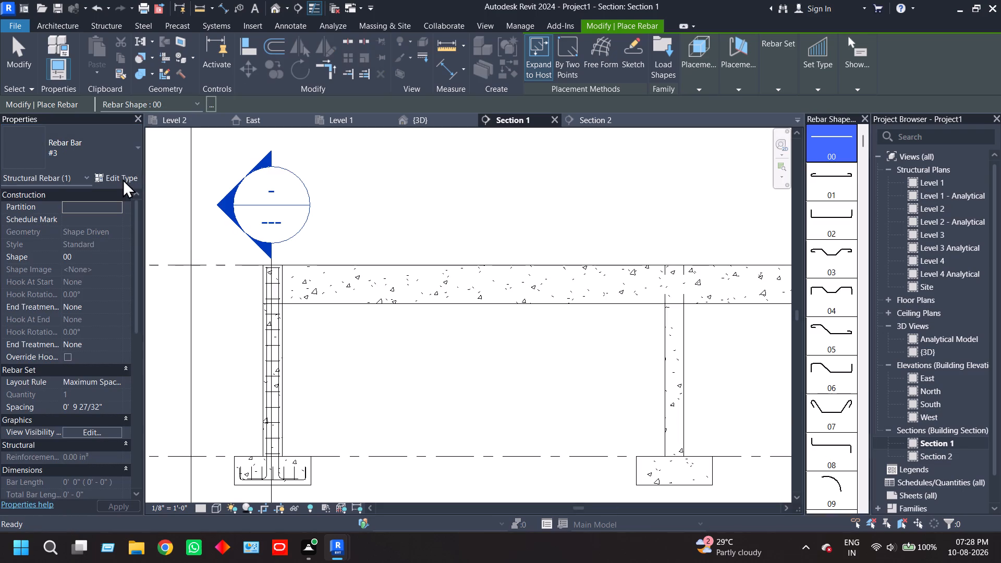
left_click(123, 179)
left_click(314, 75)
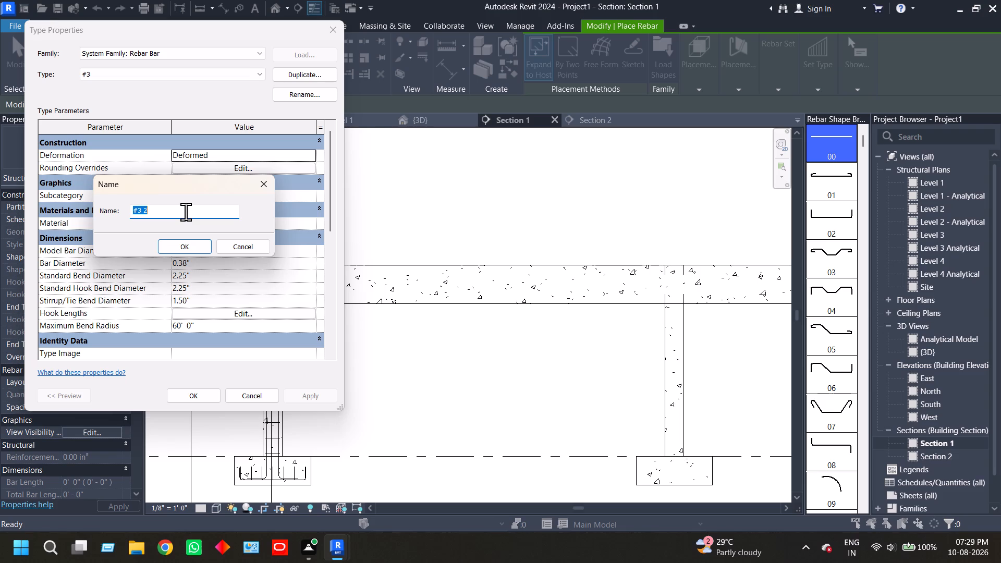
type("beam")
key("space")
type("12")
type("mm")
key("Return")
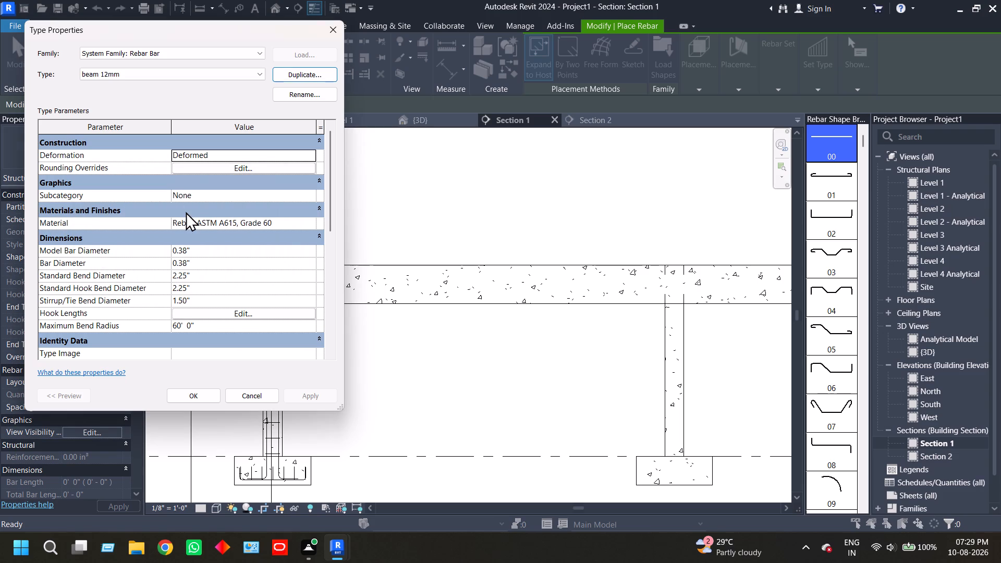
Set the model bar diameter of the beam 12mm rebar type to 12 mm and apply it.
left_click(223, 253)
left_click_drag(223, 253, 211, 250)
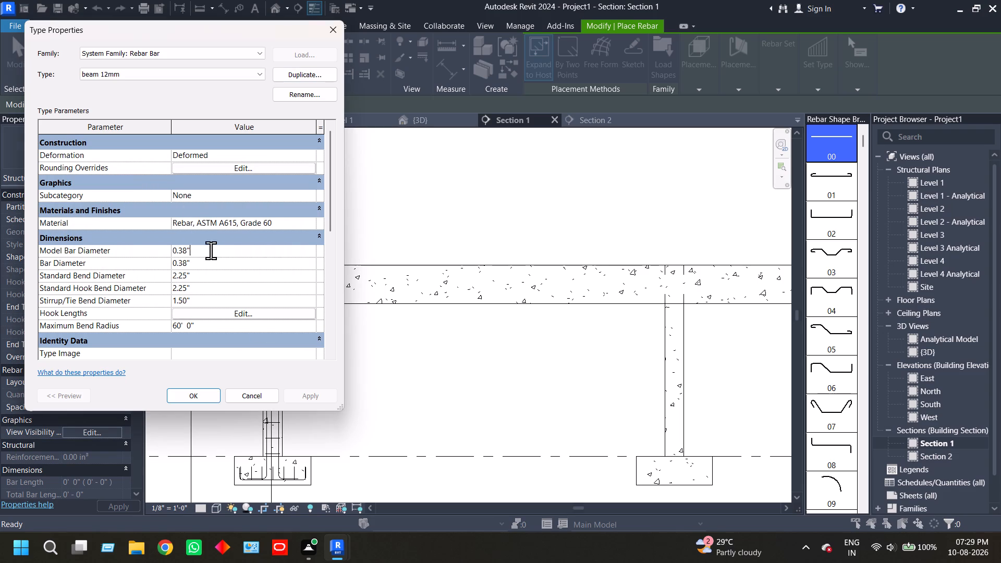
left_click_drag(211, 250, 132, 235)
type("12mm")
key("Return")
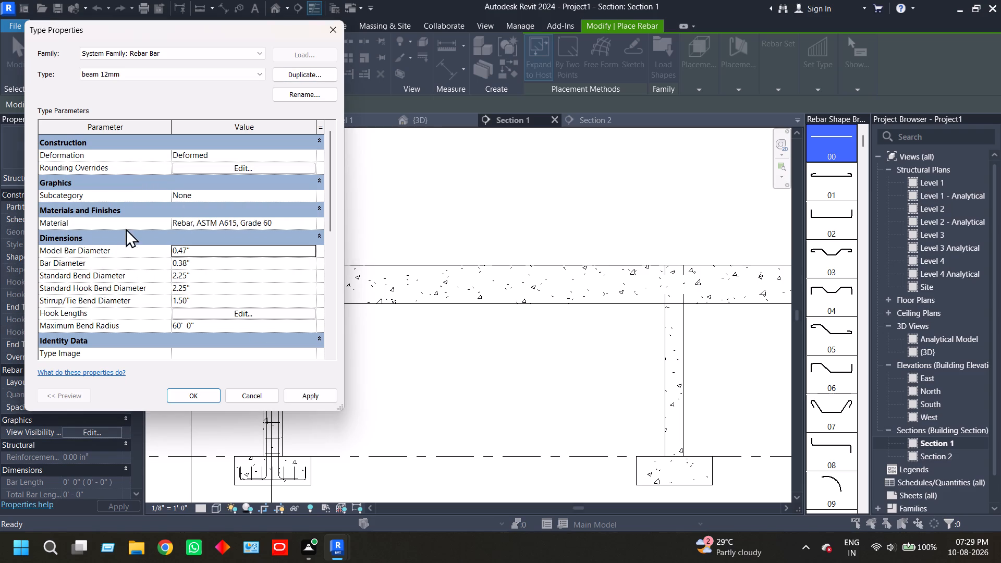
left_click(298, 399)
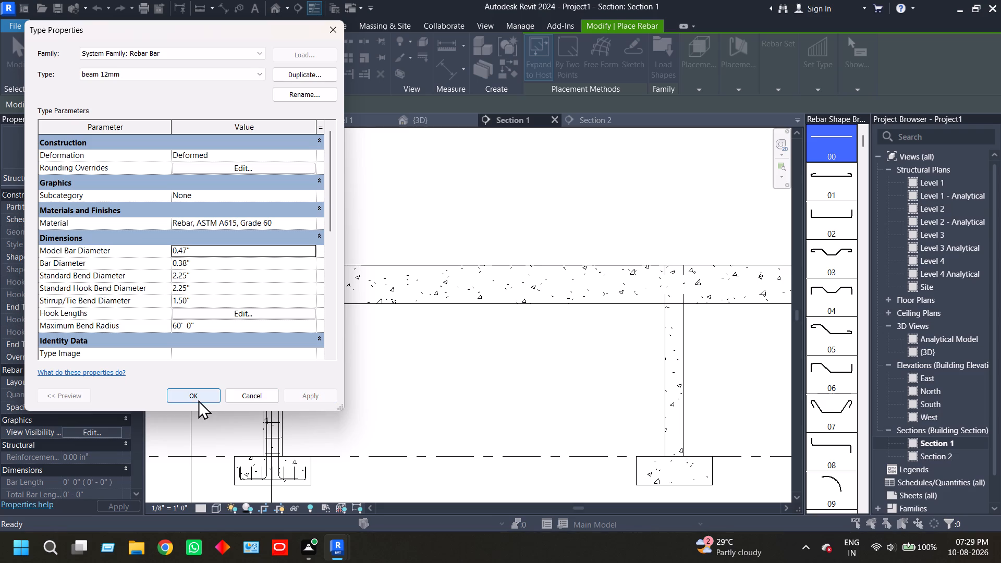
left_click(198, 400)
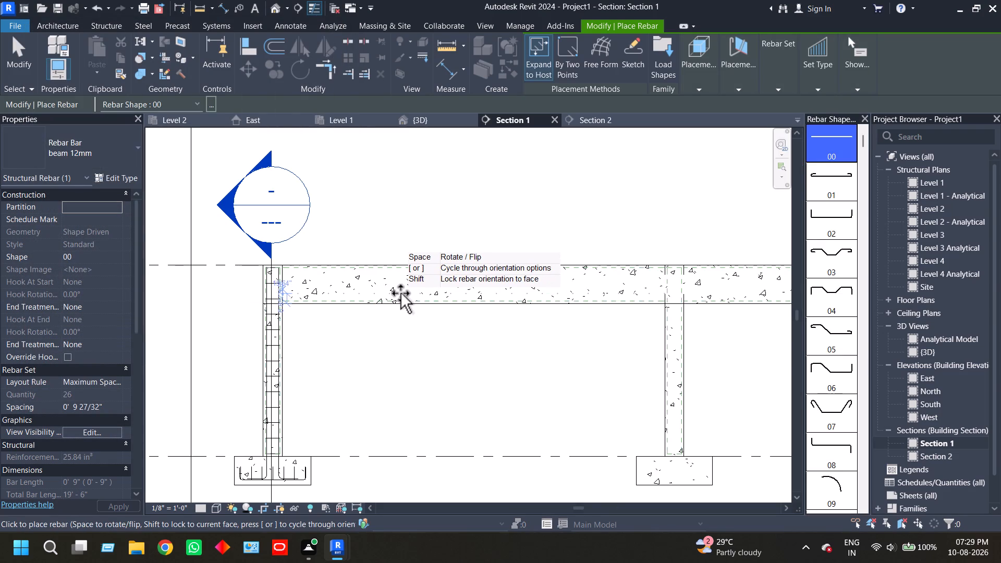
Set the rebar set layout to Fixed Number with a quantity of 2.
left_click(780, 78)
left_click(831, 101)
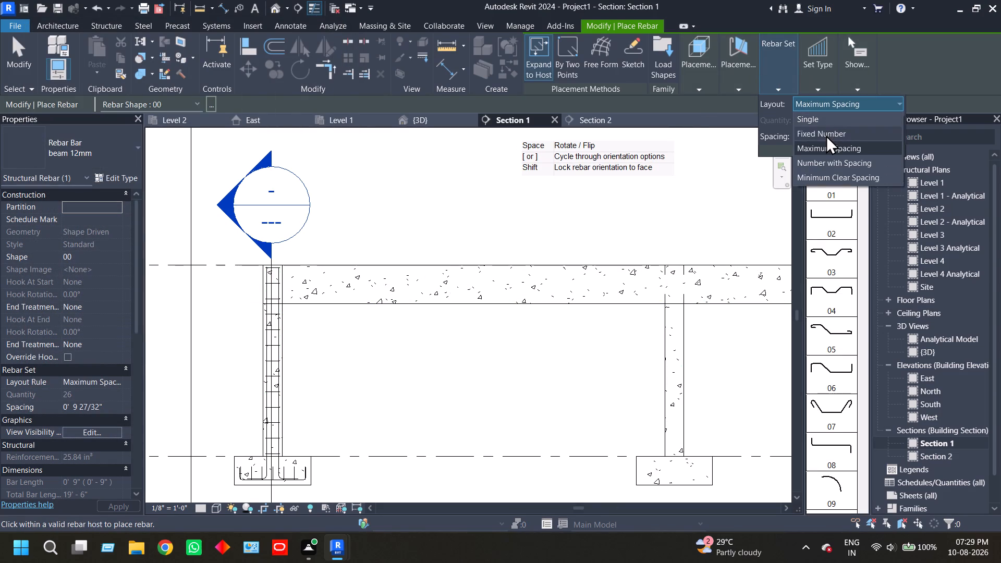
left_click(823, 135)
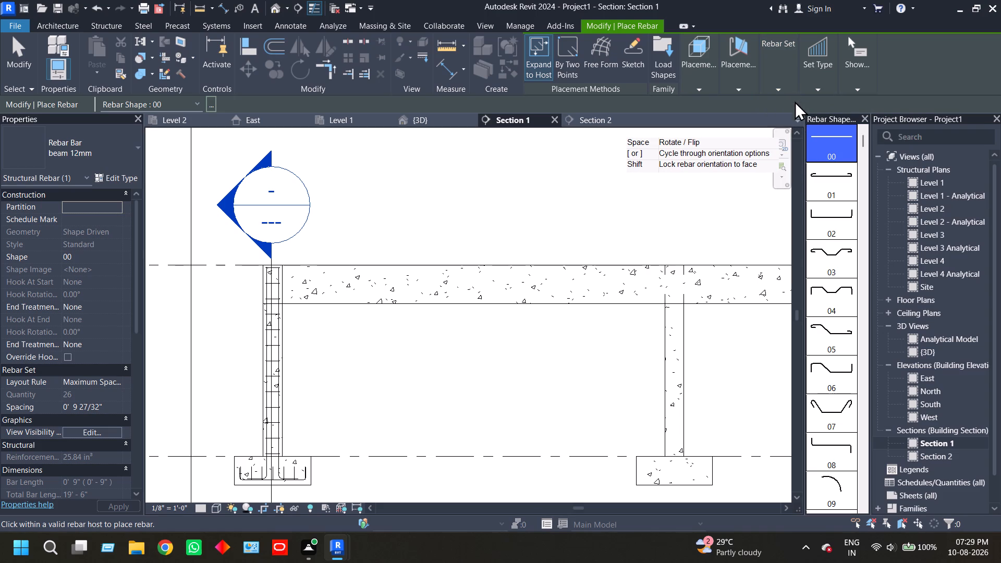
left_click(777, 74)
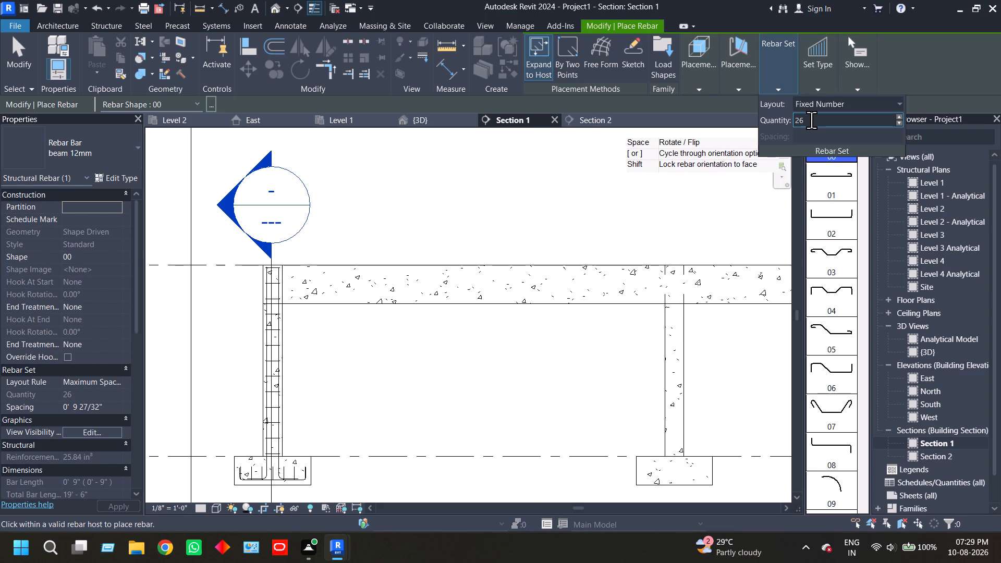
left_click_drag(811, 120, 774, 121)
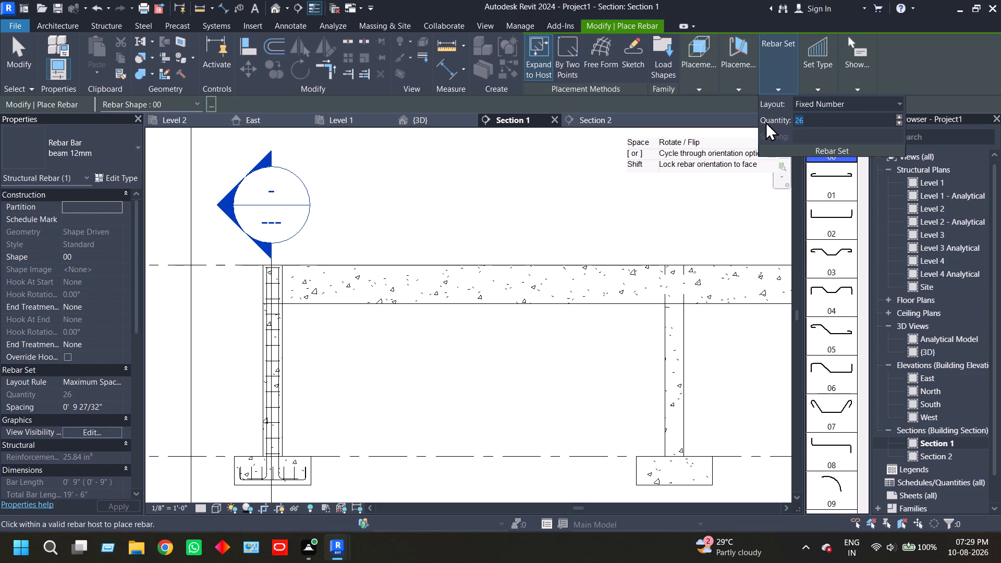
key("2")
left_click(728, 60)
left_click(742, 124)
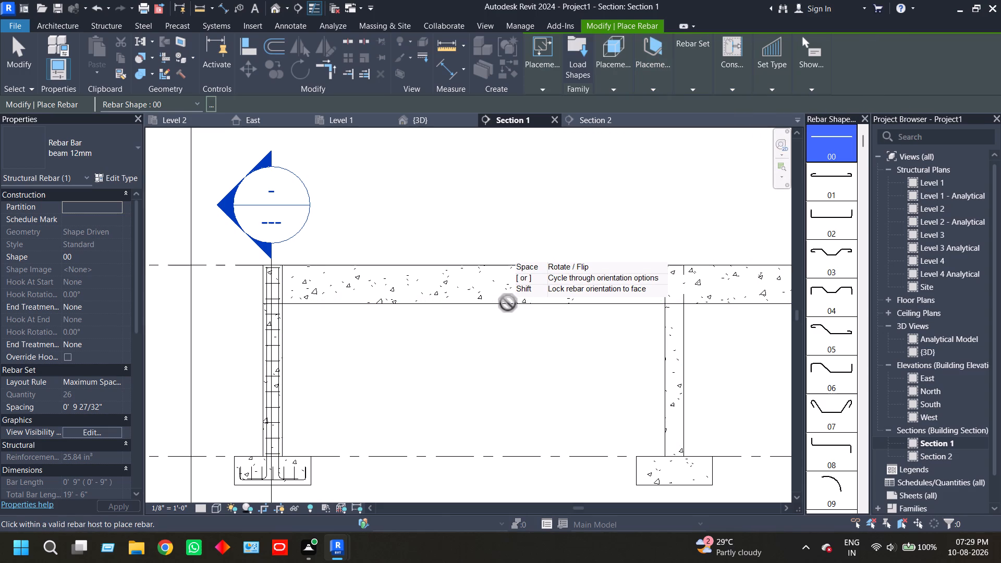
Place straight beam 12mm bar sets along the bottom and top cover lines of the Level 2 beam's first span.
scroll(508, 303, "up", 3)
scroll(508, 303, "down", 1)
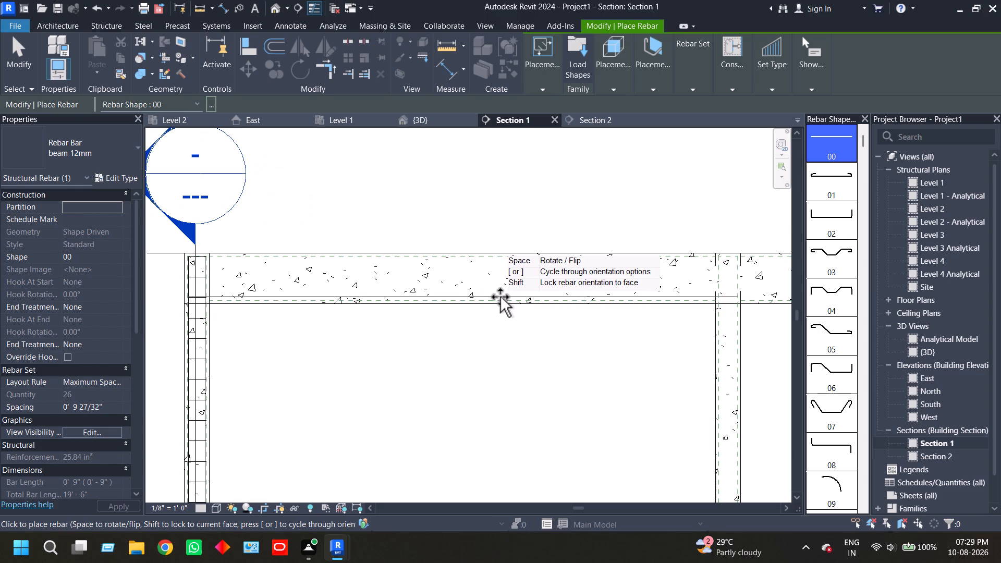
scroll(500, 297, "up", 8)
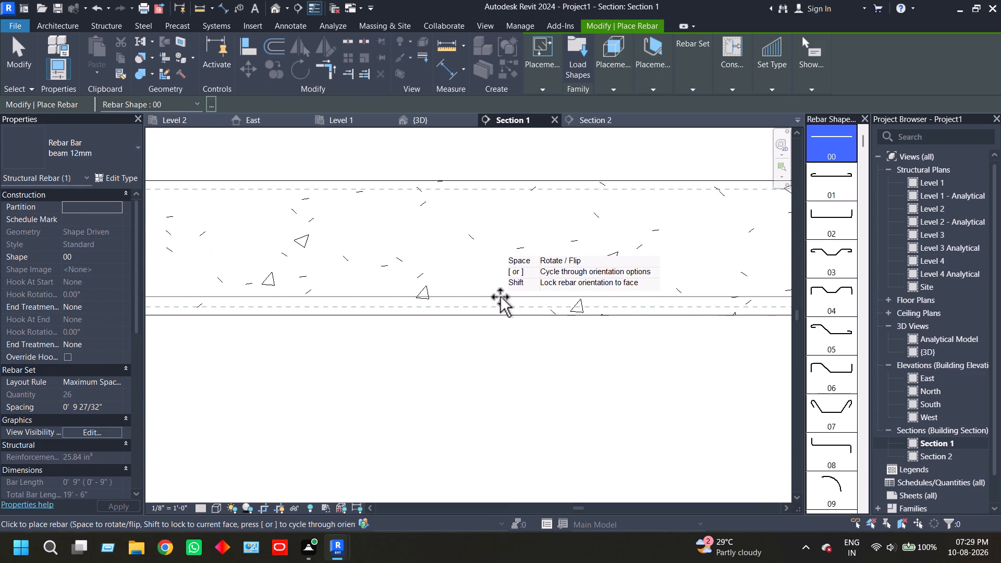
scroll(500, 297, "up", 1)
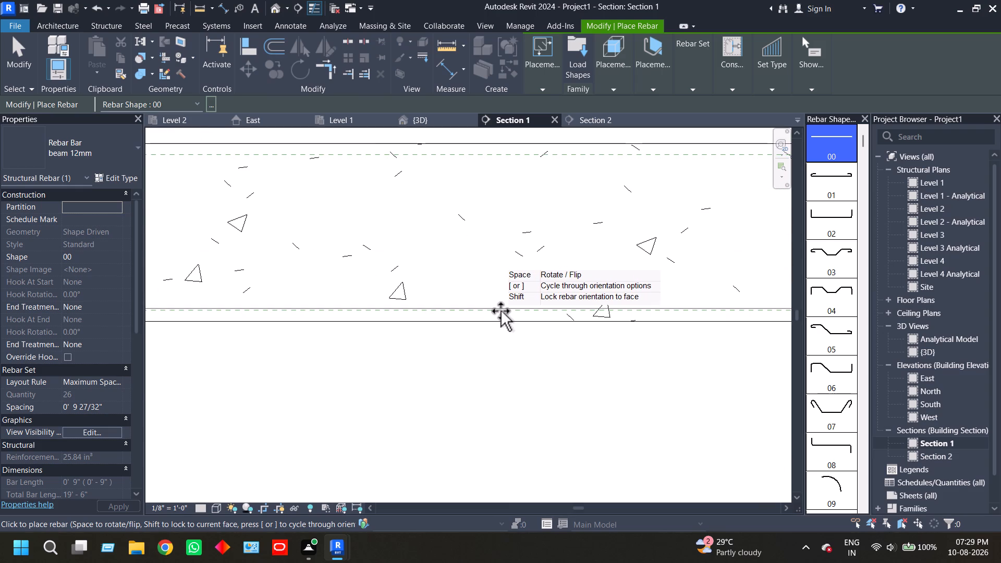
left_click(500, 311)
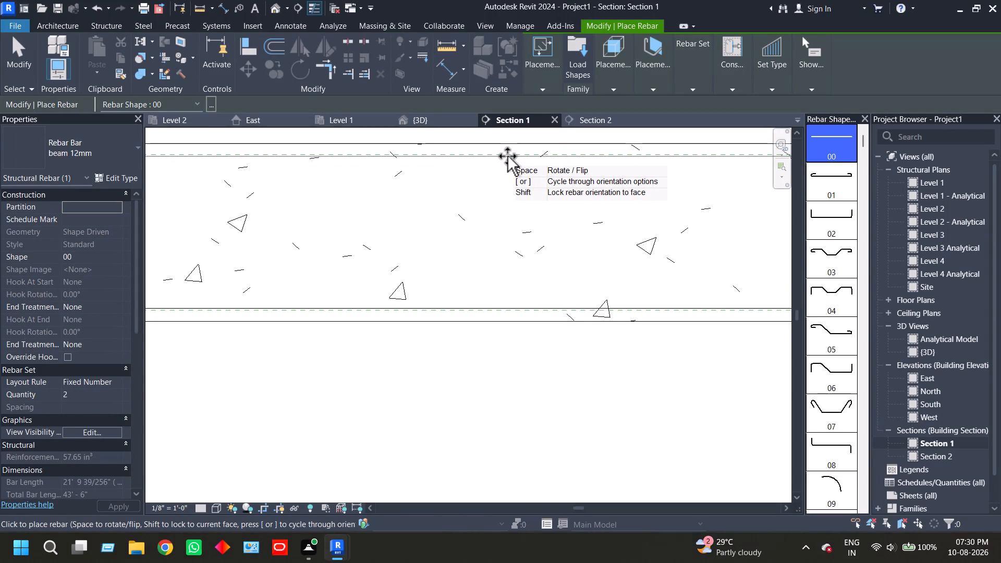
left_click(507, 156)
scroll(557, 265, "down", 6)
middle_click_drag(575, 269, 368, 243)
scroll(528, 243, "down", 2)
middle_click_drag(621, 244, 284, 244)
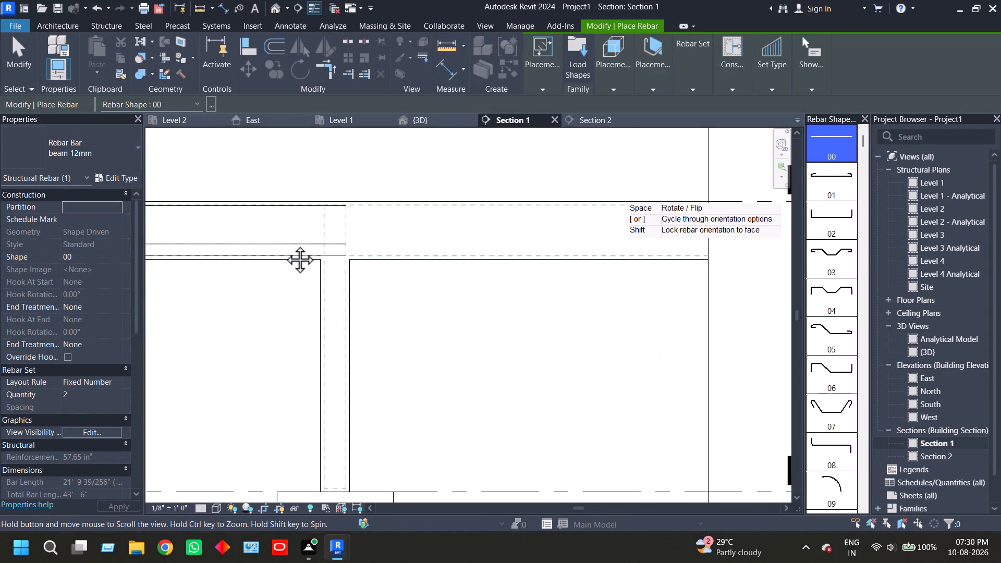
middle_click_drag(284, 244, 190, 250)
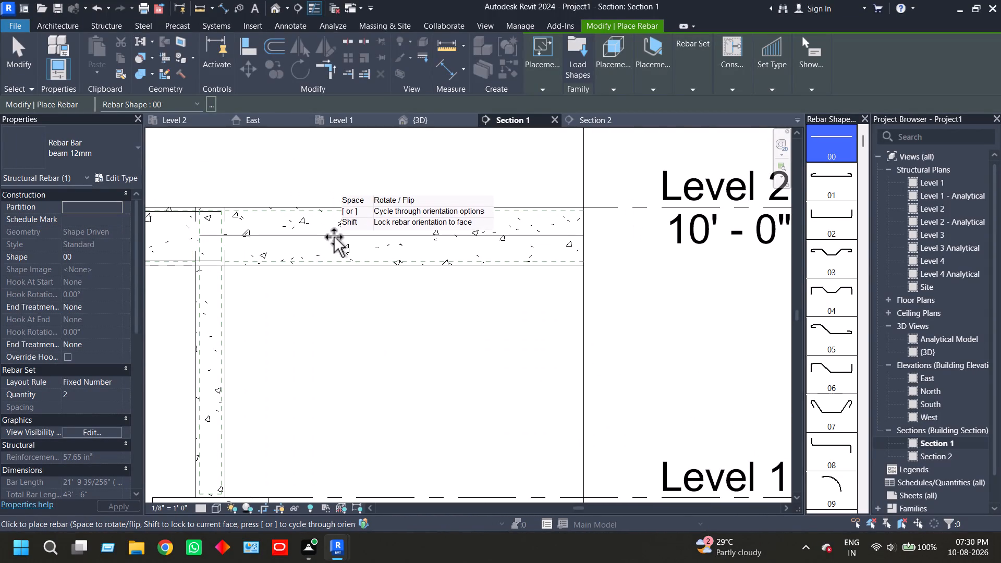
scroll(334, 237, "down", 6)
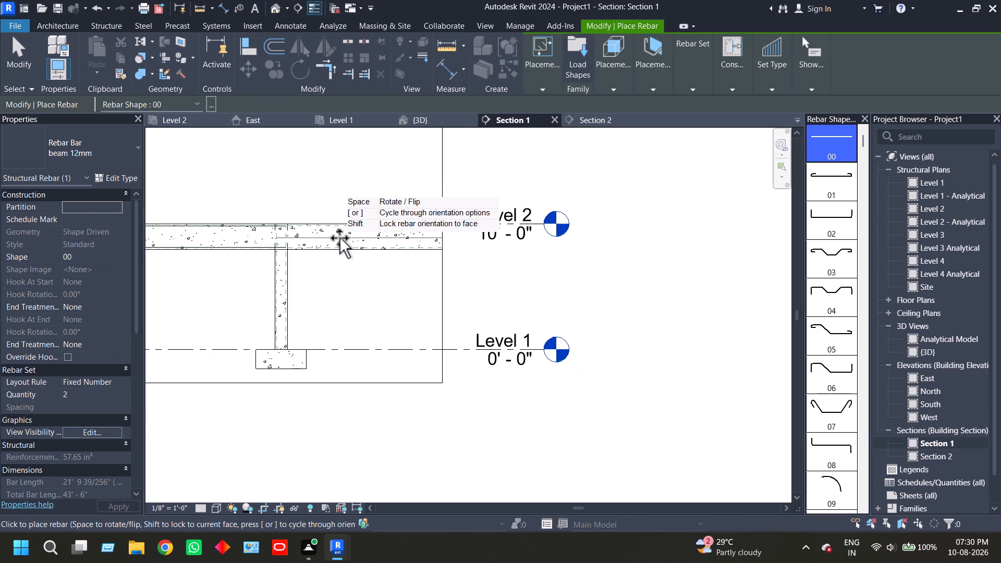
key("Escape")
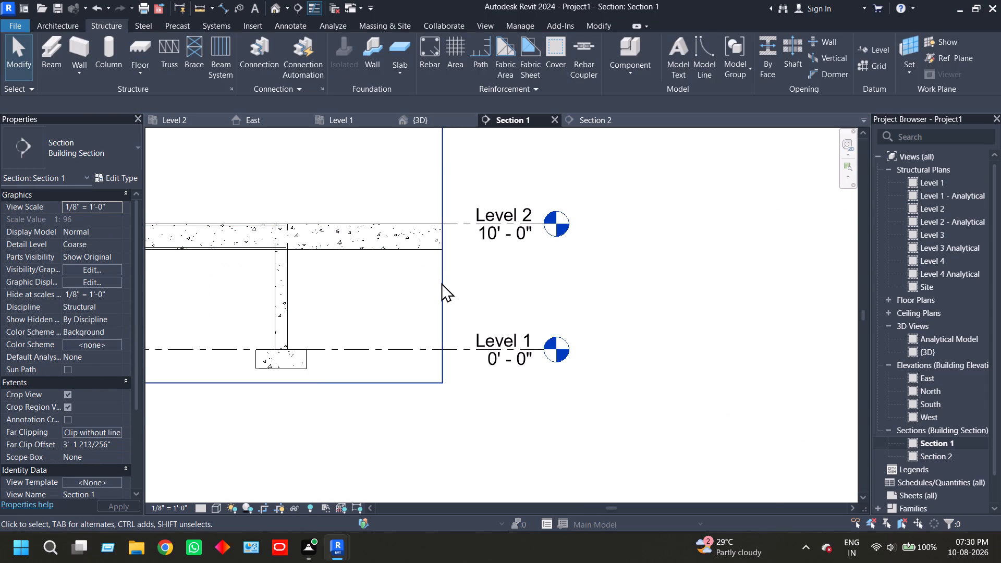
Extend the Section 1 crop region along the Level 2 beam past the fourth column and footing.
left_click(442, 283)
scroll(473, 292, "down", 7)
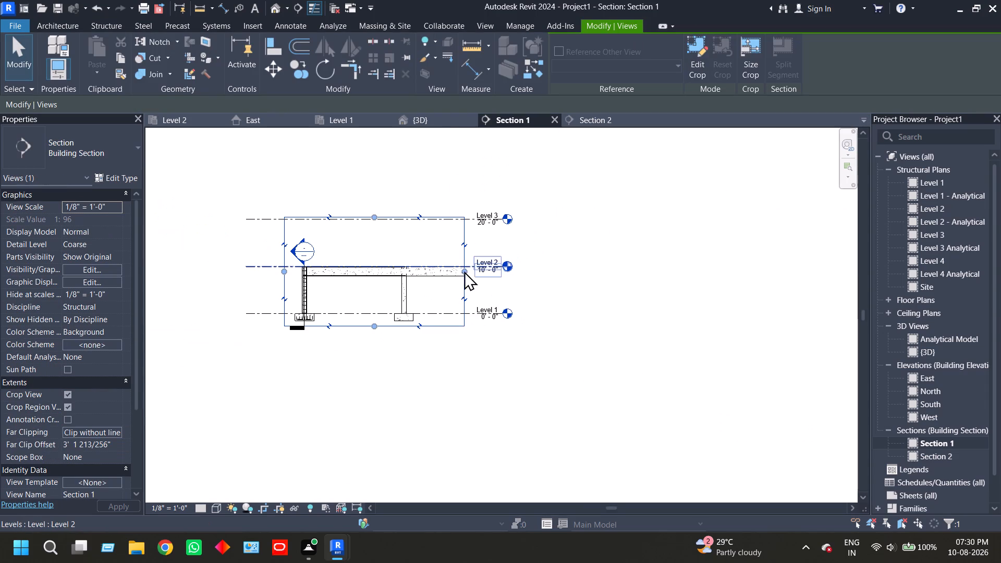
left_click_drag(464, 271, 781, 284)
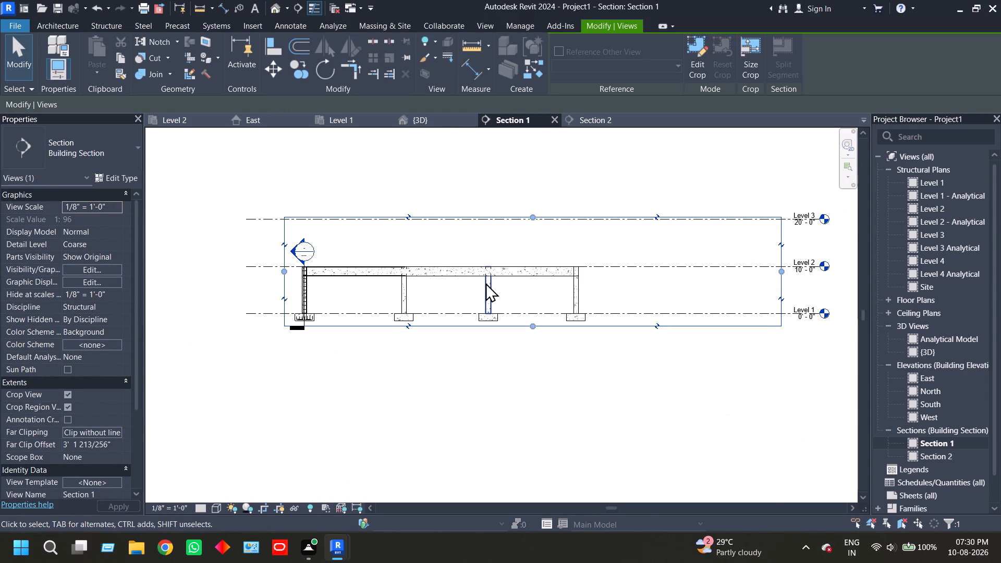
left_click(568, 173)
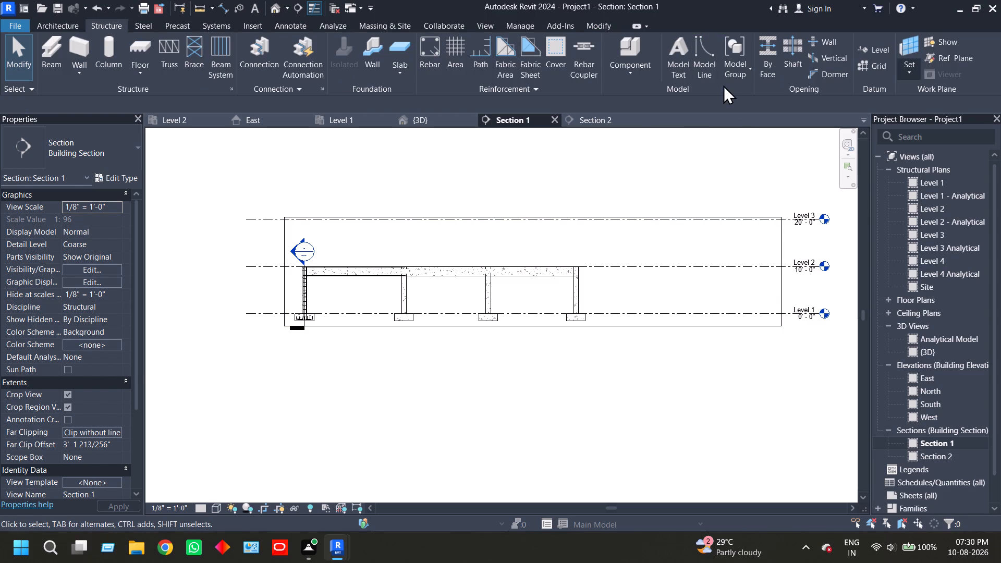
Place two-bar beam 12mm sets along the bottom and top cover lines of the Level 2 beam's second span.
scroll(429, 275, "up", 7)
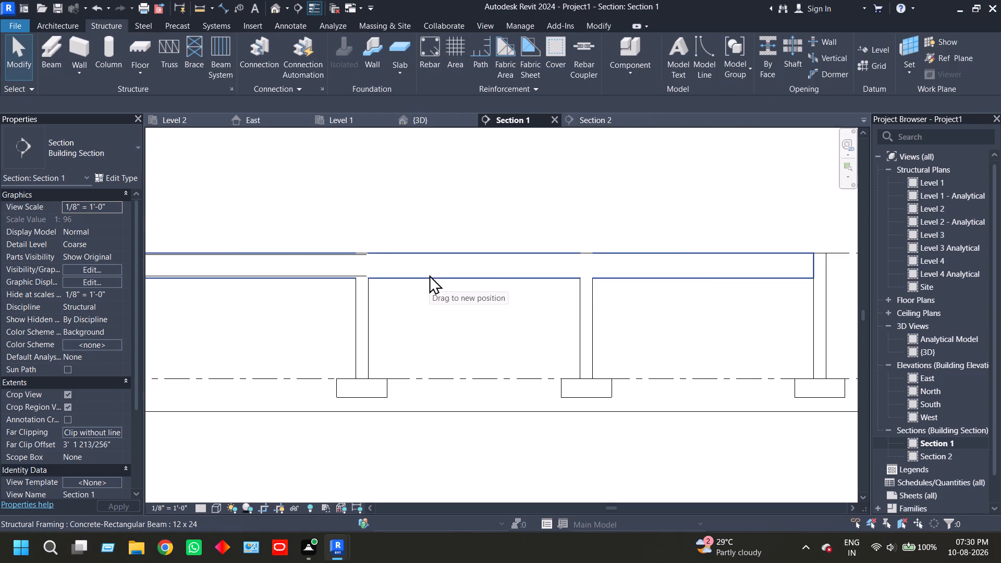
left_click(429, 275)
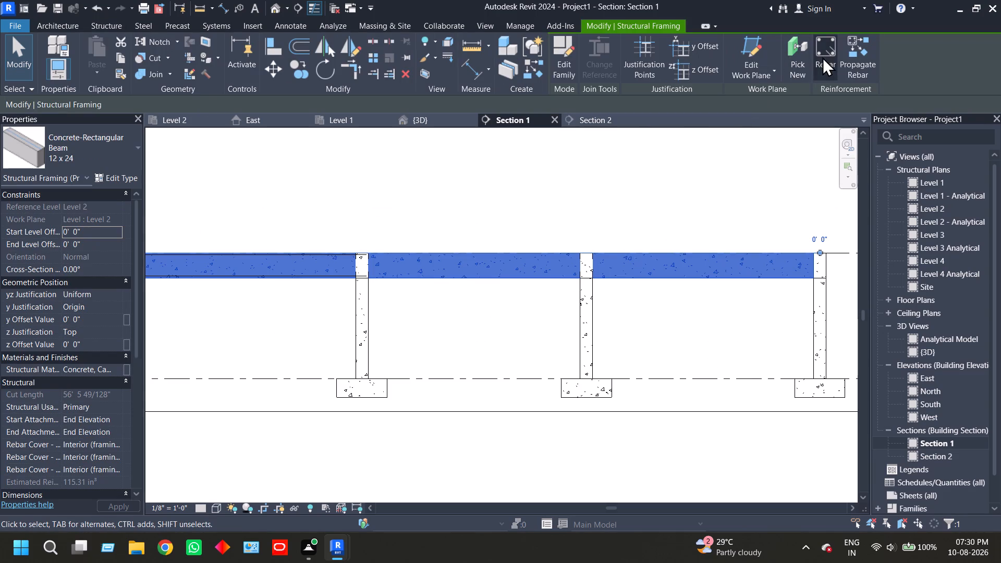
left_click(822, 57)
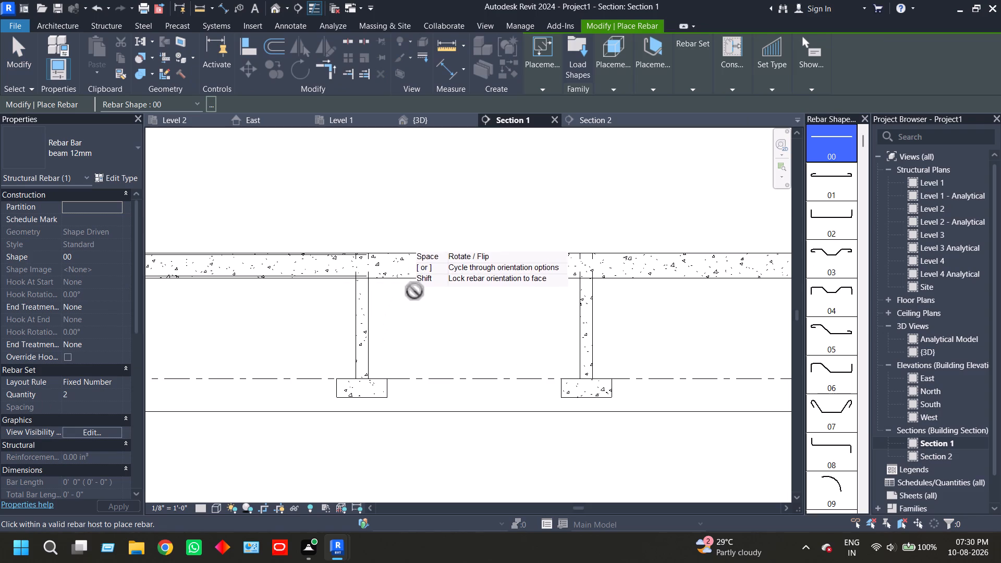
scroll(466, 272, "up", 6)
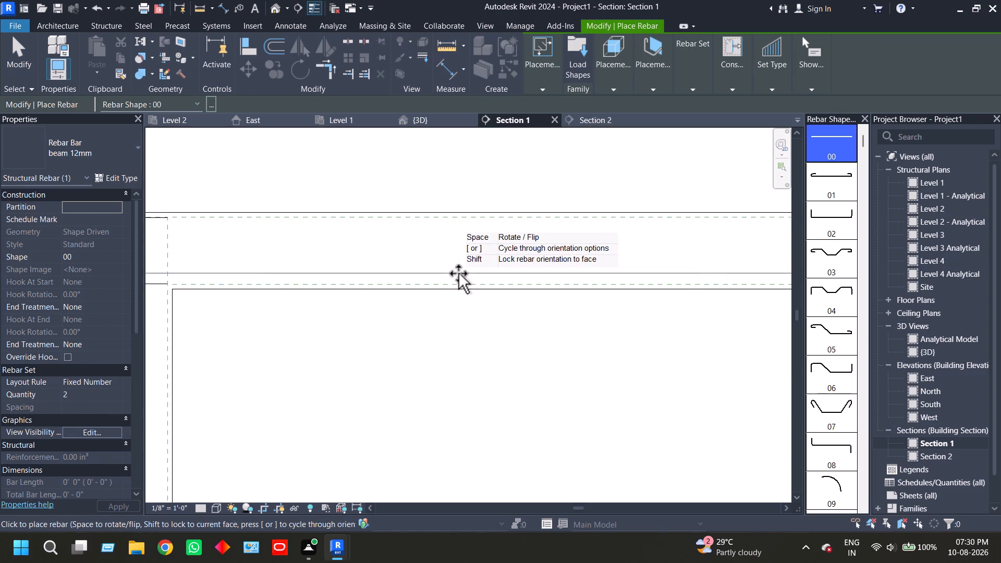
scroll(458, 273, "up", 4)
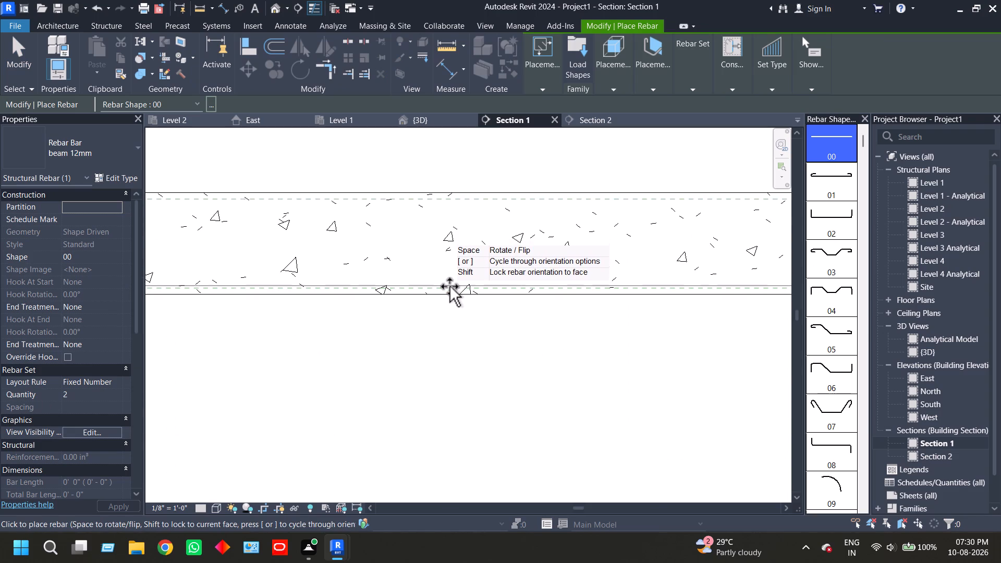
left_click(448, 289)
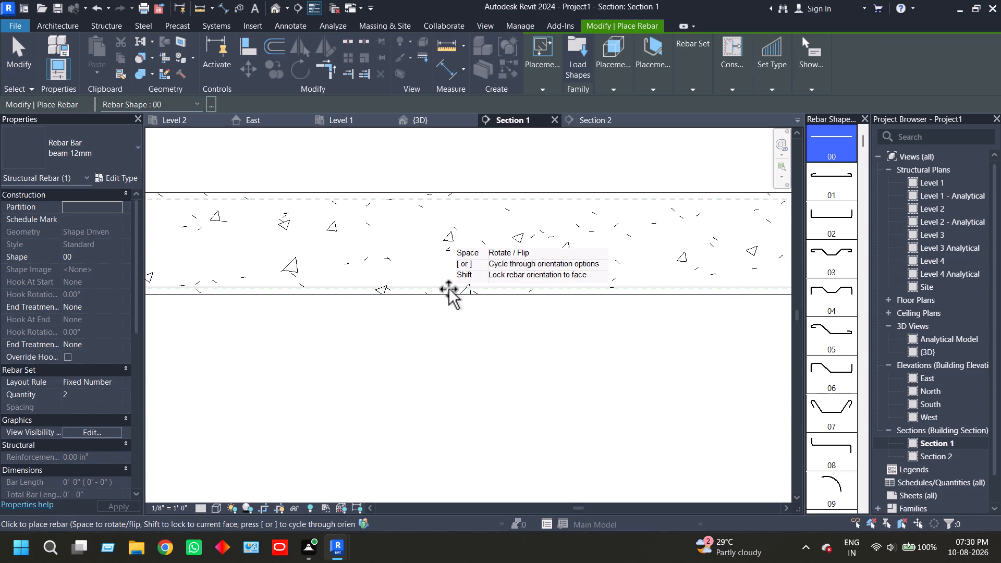
left_click(444, 200)
Place two-bar beam 12mm sets along the bottom and top cover lines of the Level 2 beam's third span.
scroll(485, 262, "down", 5)
middle_click_drag(495, 261, 371, 261)
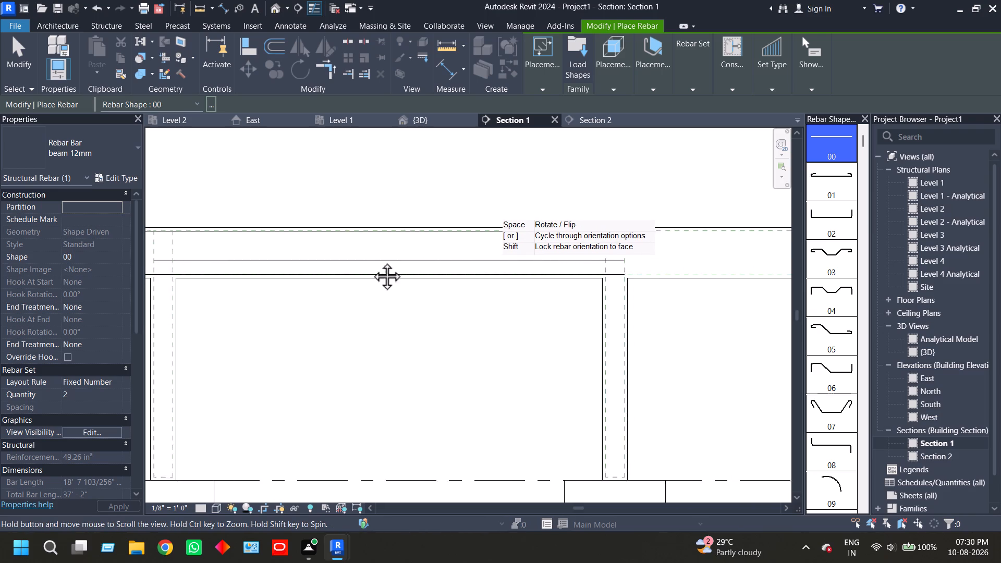
middle_click_drag(371, 261, 131, 261)
scroll(514, 260, "down", 3)
middle_click_drag(463, 263, 454, 266)
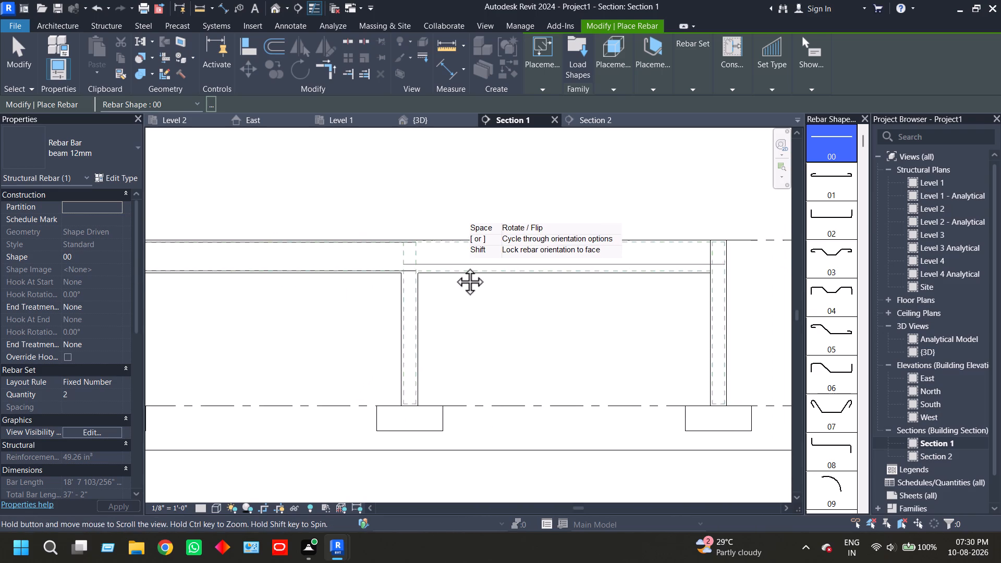
middle_click_drag(454, 266, 332, 267)
scroll(375, 267, "up", 8)
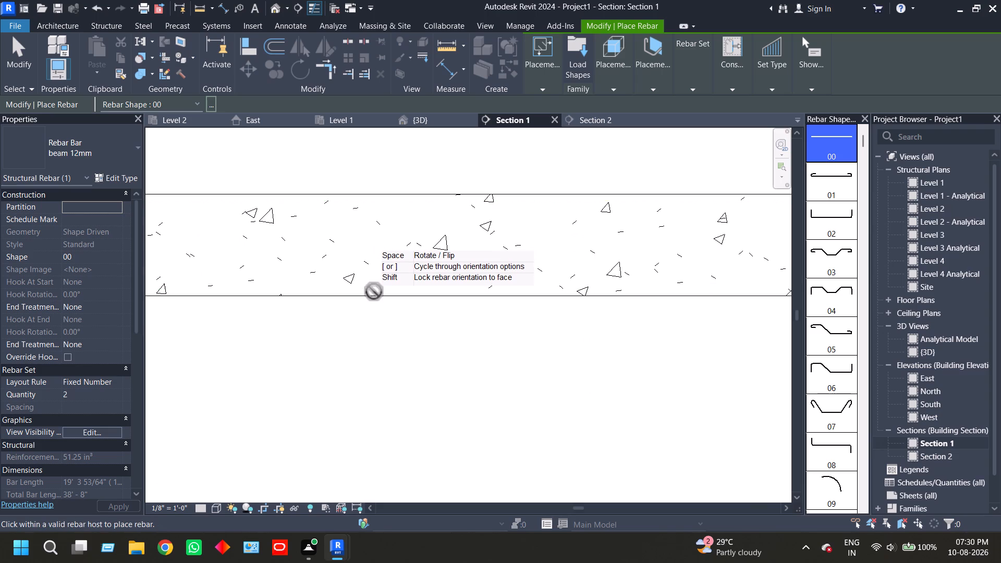
left_click(373, 290)
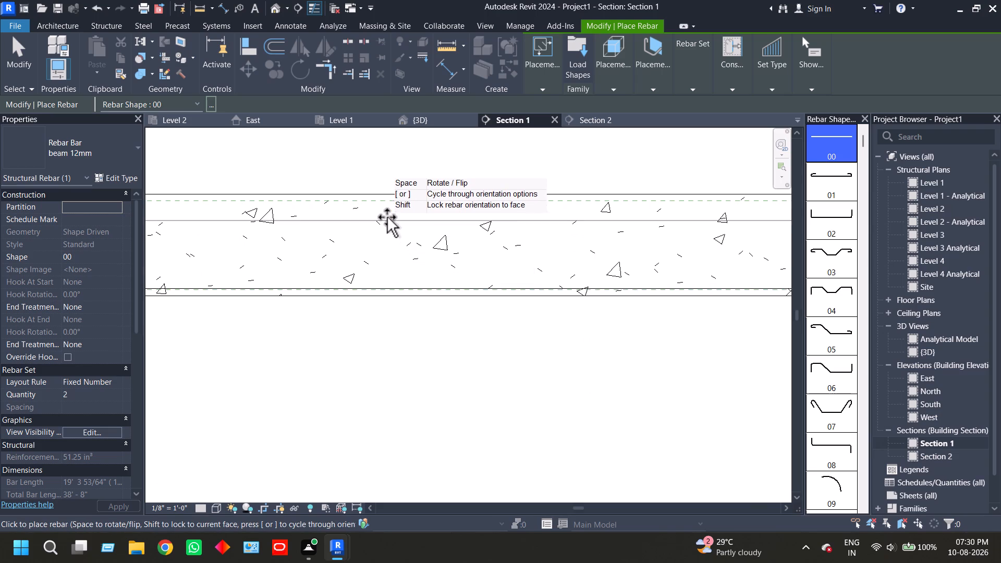
left_click(387, 201)
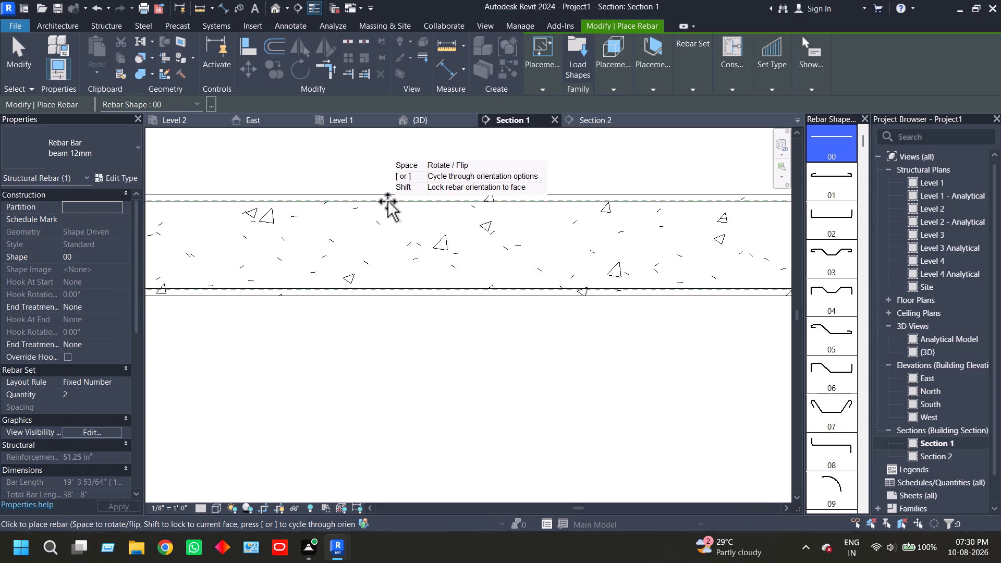
scroll(429, 259, "down", 6)
scroll(387, 323, "down", 1)
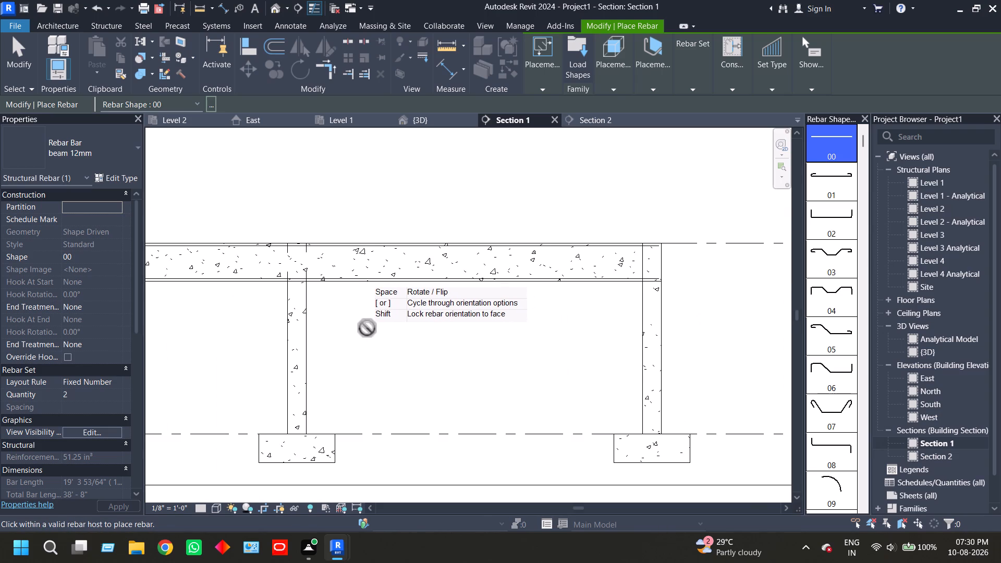
key("Escape")
scroll(373, 272, "up", 6)
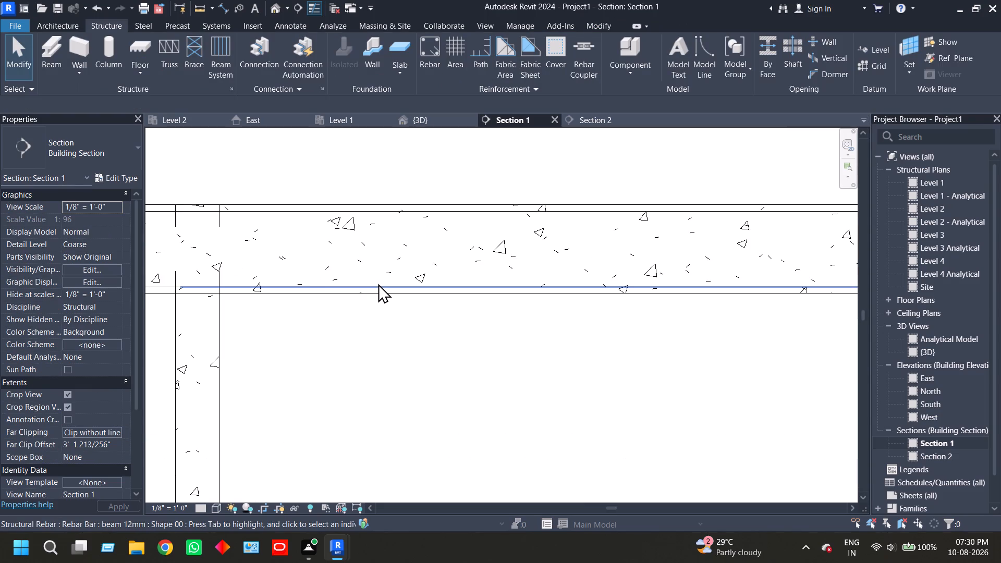
Give the top and bottom beam 12mm bar sets in the Level 2 beam's third span Standard - 90 deg hooks at start and end.
left_click(378, 284)
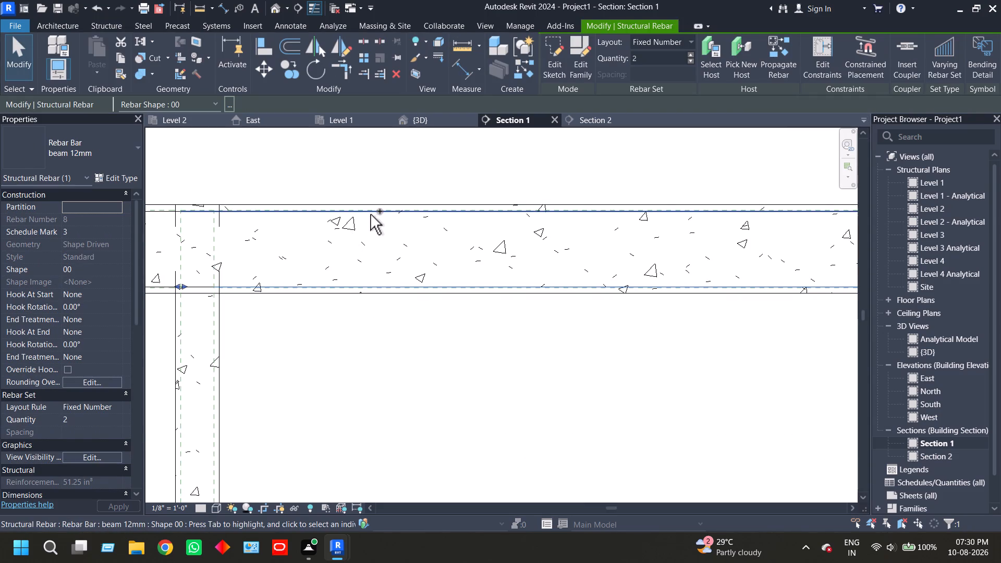
left_click(371, 210, "ctrl")
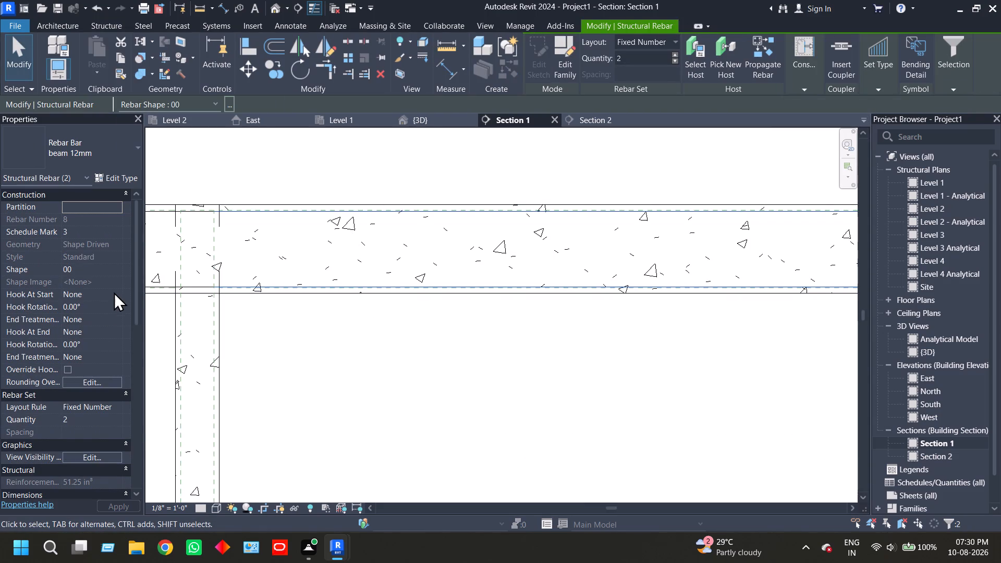
left_click(118, 292)
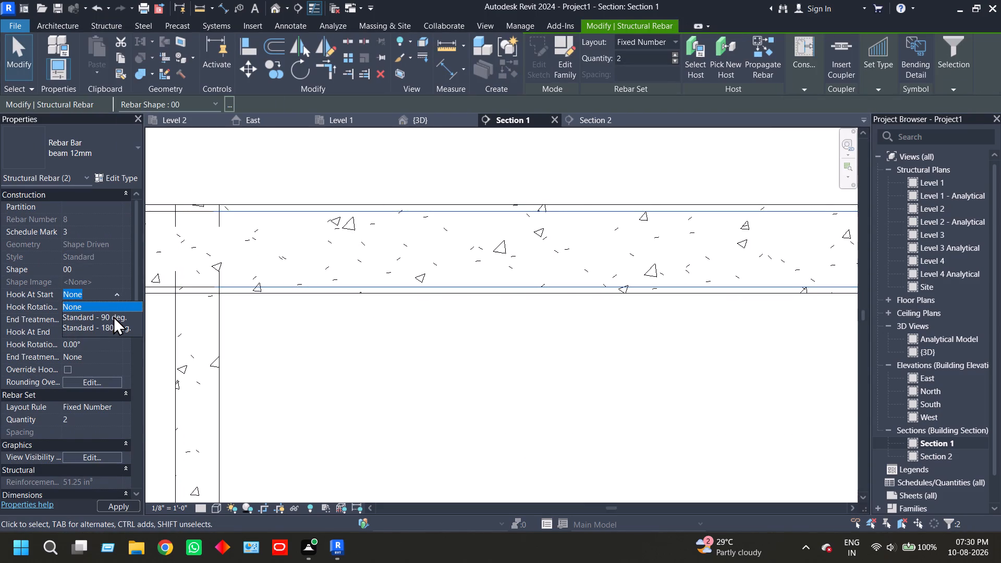
left_click(113, 316)
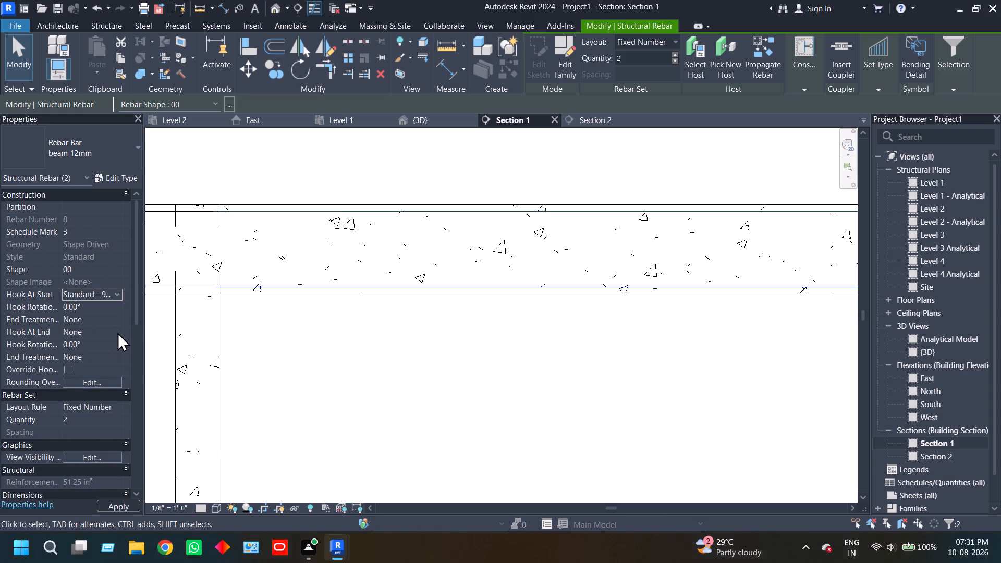
left_click(118, 332)
left_click(114, 355)
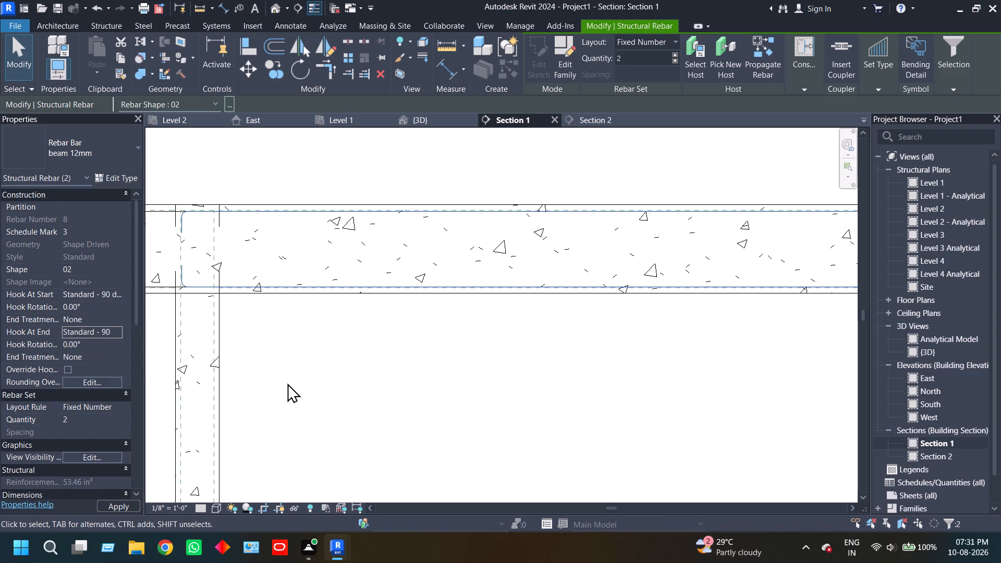
left_click(287, 383)
Give the second span's top and bottom beam 12mm bar sets Standard - 90 deg hooks at start and end.
scroll(312, 379, "down", 2)
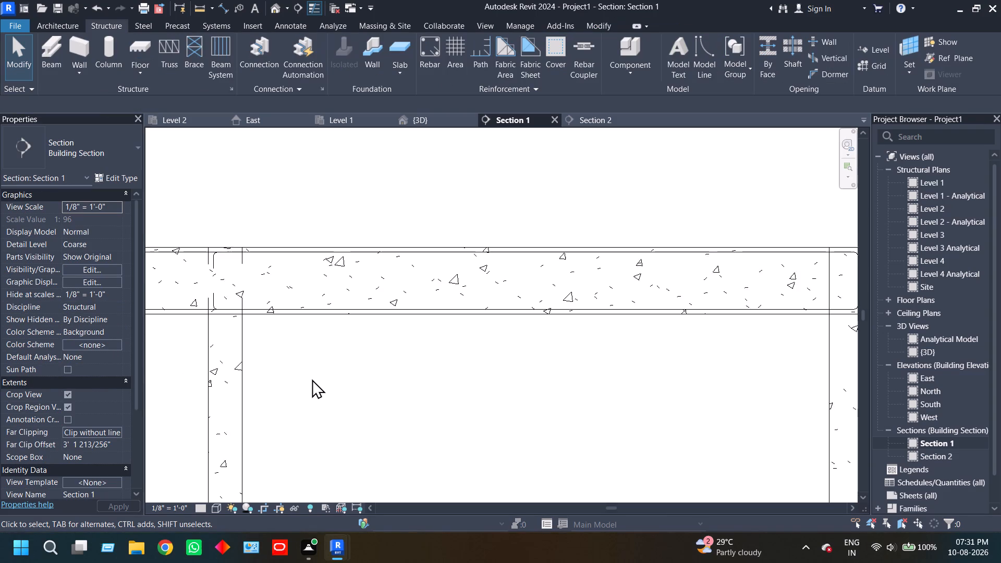
scroll(312, 379, "down", 2)
middle_click_drag(344, 392, 690, 351)
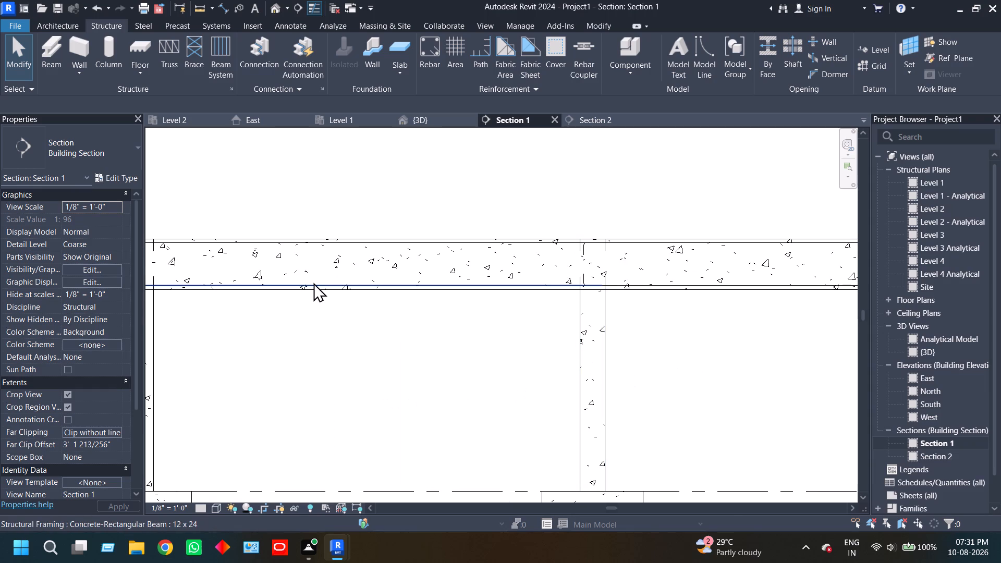
left_click(313, 283)
left_click(325, 244, "ctrl")
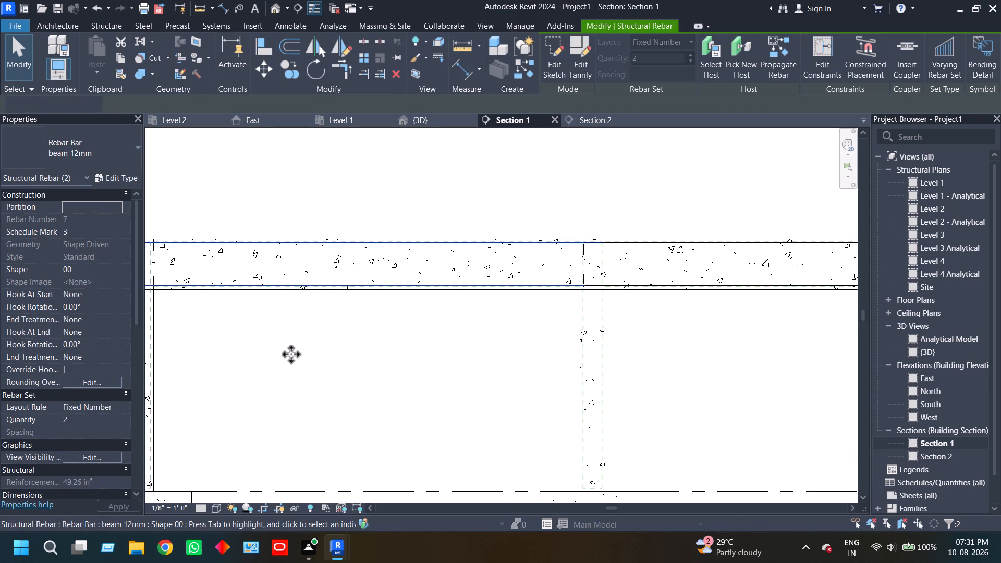
scroll(289, 355, "down", 2)
middle_click_drag(275, 358, 366, 344)
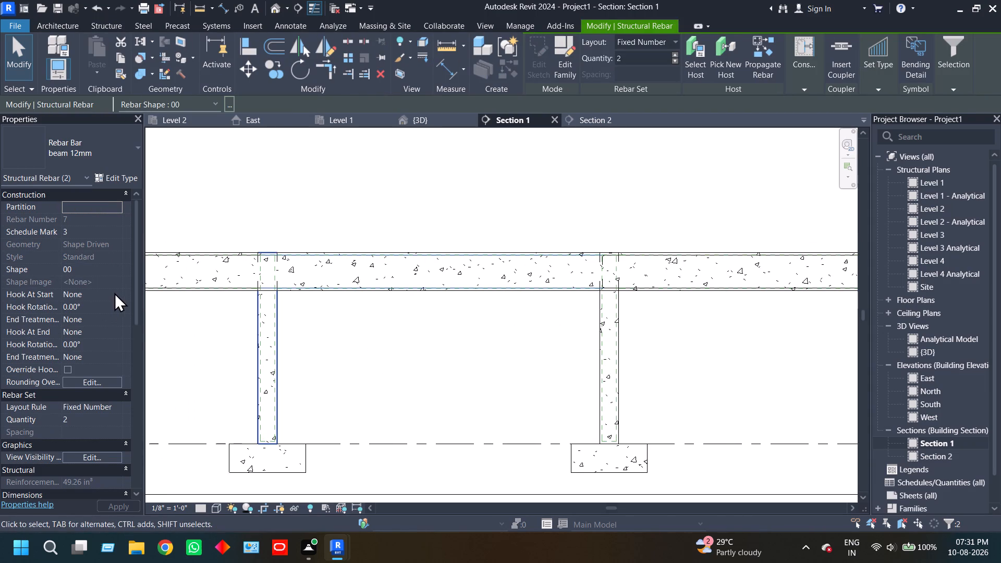
left_click(116, 292)
left_click(116, 317)
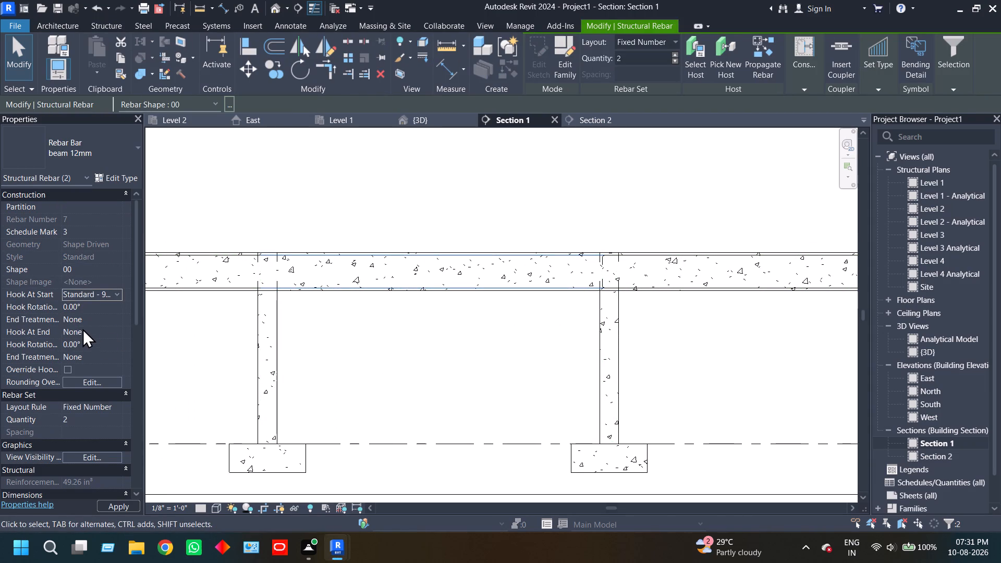
left_click(115, 330)
left_click(113, 357)
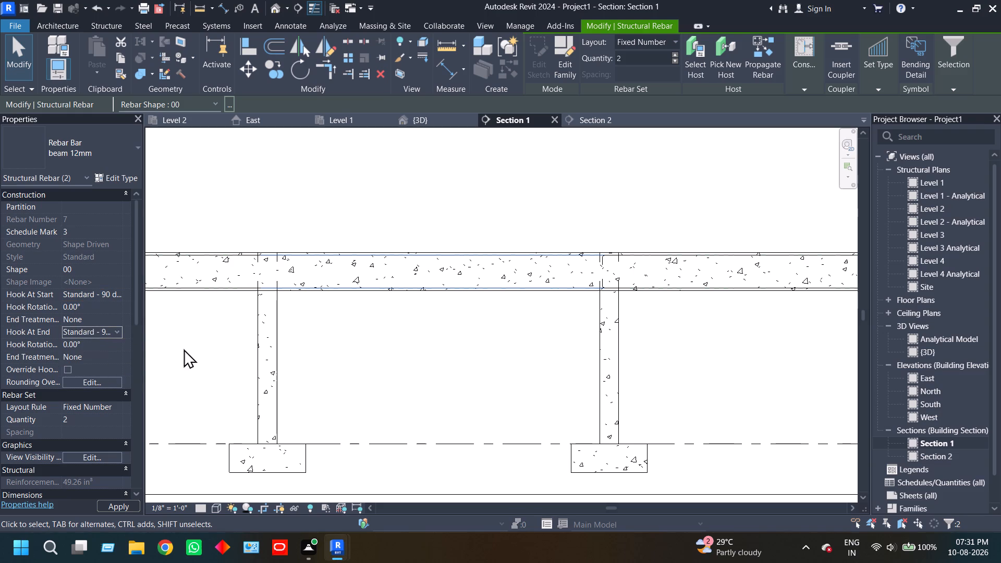
Give the first span's top and bottom beam 12mm bar sets Standard - 90 deg hooks at start and end.
left_click(211, 287)
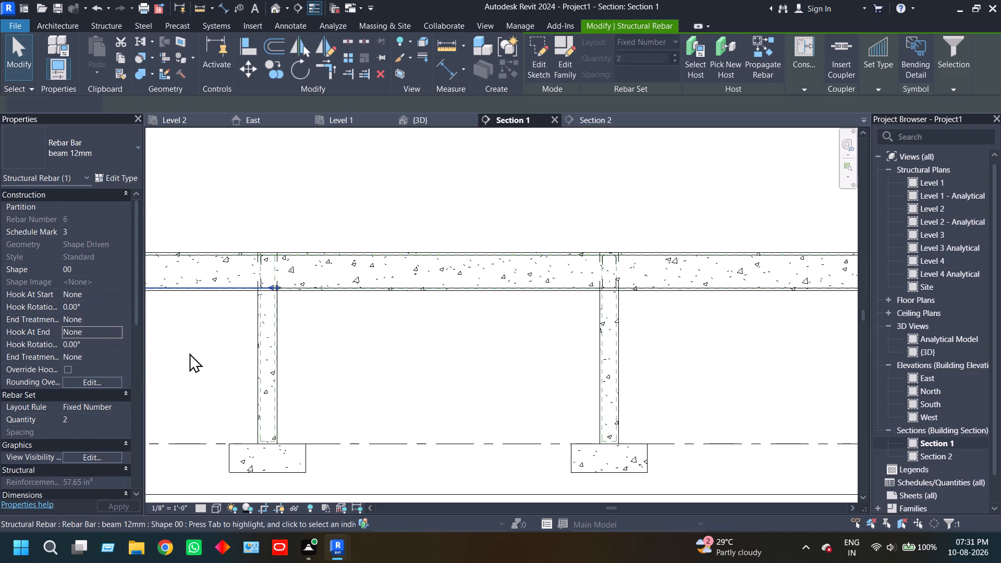
middle_click_drag(183, 341, 339, 355)
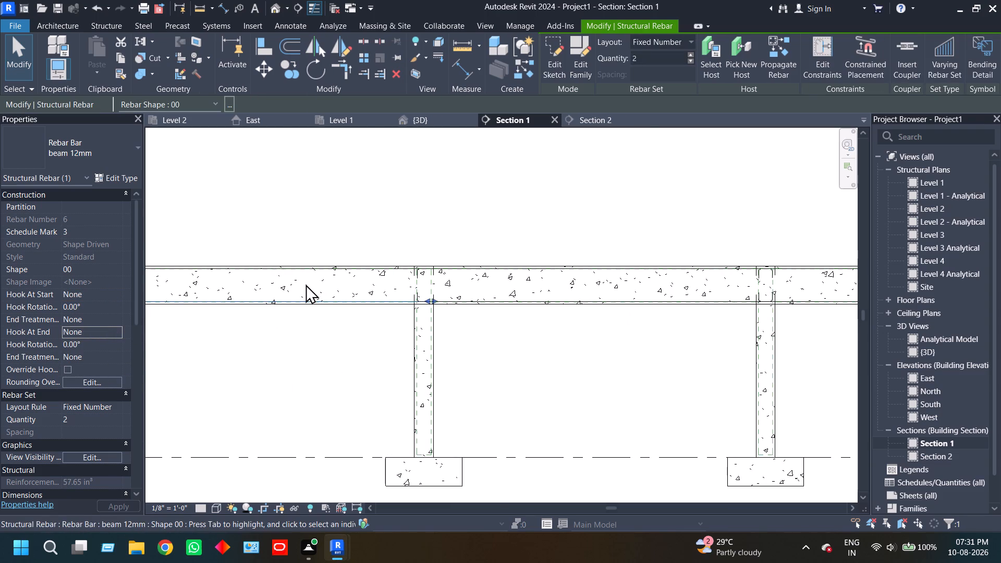
scroll(306, 284, "up", 3)
left_click(312, 263, "ctrl")
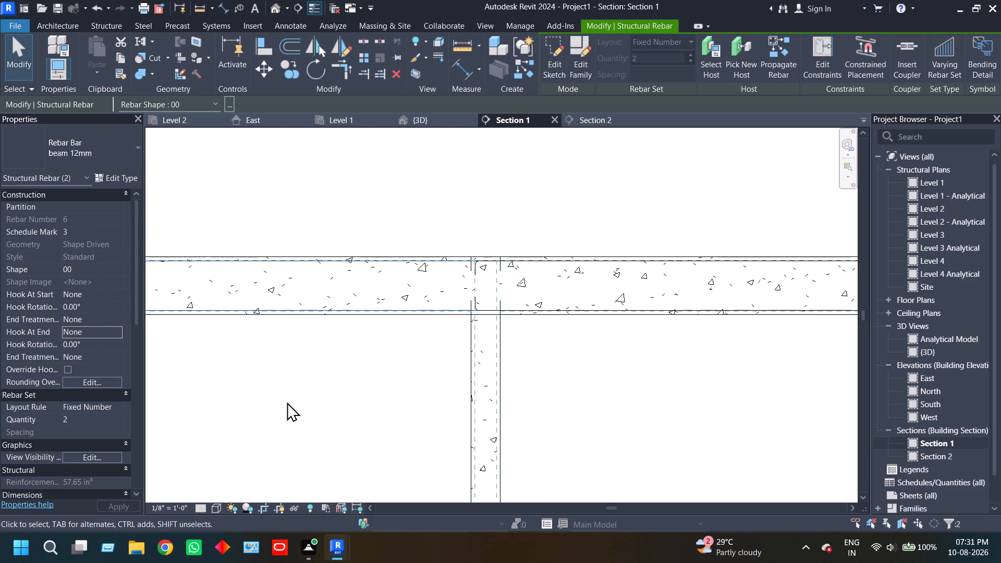
left_click(116, 295)
left_click(117, 314)
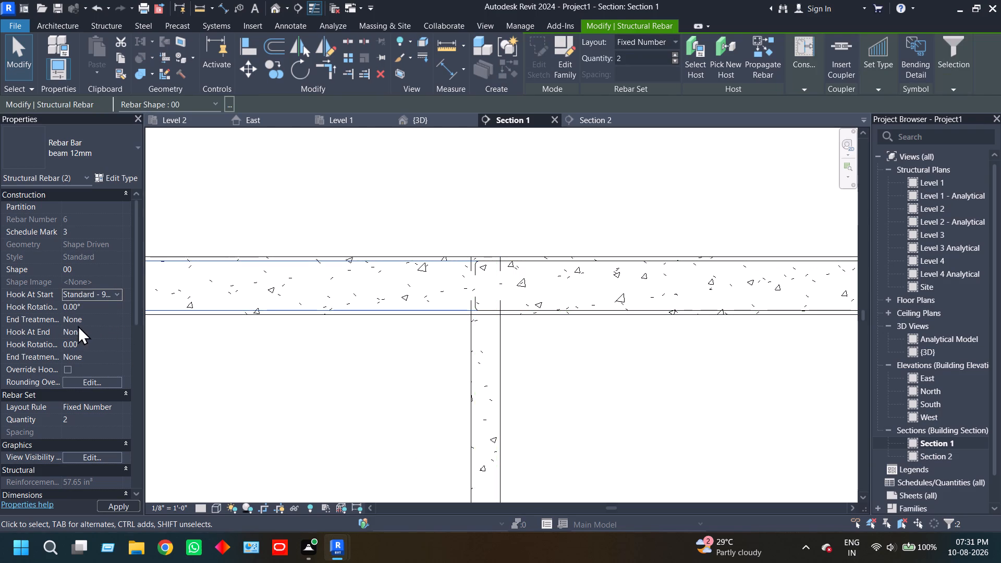
left_click(117, 332)
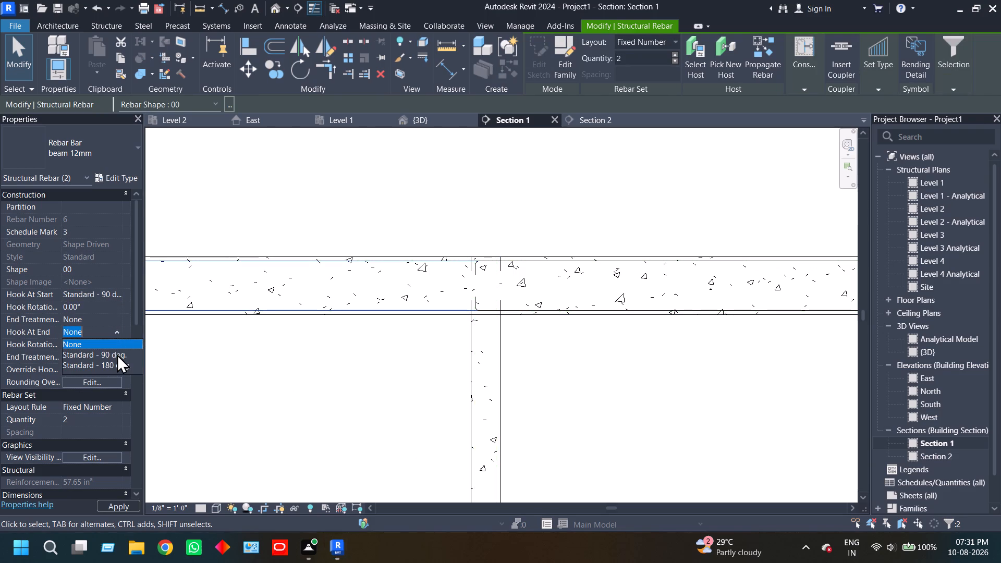
left_click(117, 354)
left_click(310, 369)
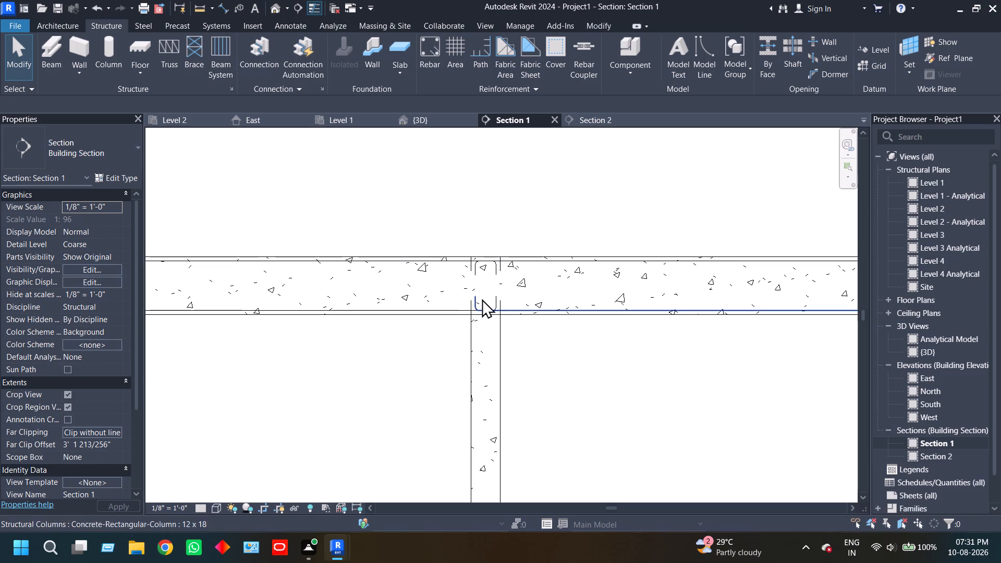
Examine the hooked beam bar ends at the columns and the bottom bar set in the first span.
scroll(482, 299, "up", 7)
scroll(482, 298, "down", 7)
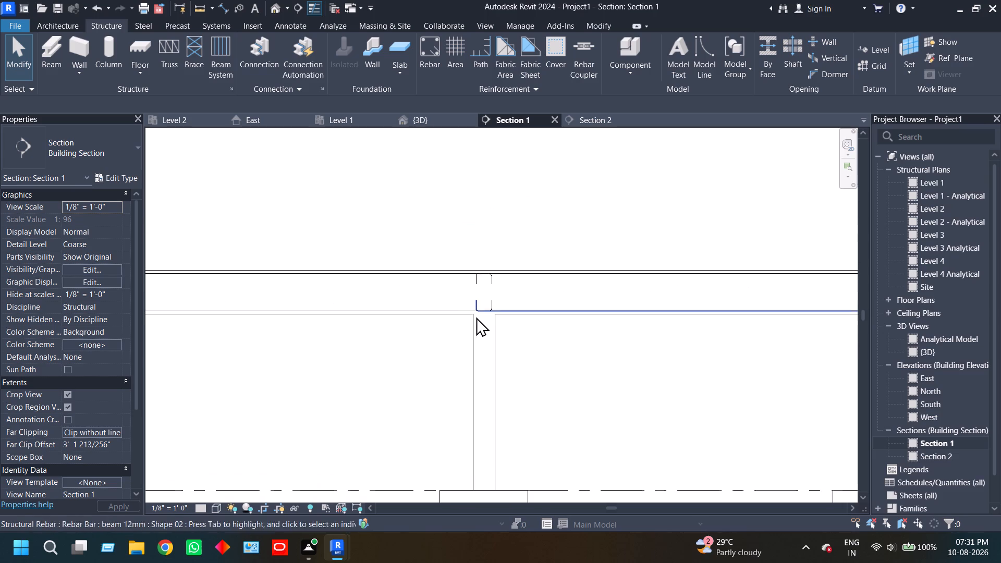
scroll(476, 317, "down", 4)
scroll(343, 376, "down", 1)
middle_click_drag(328, 381, 362, 366)
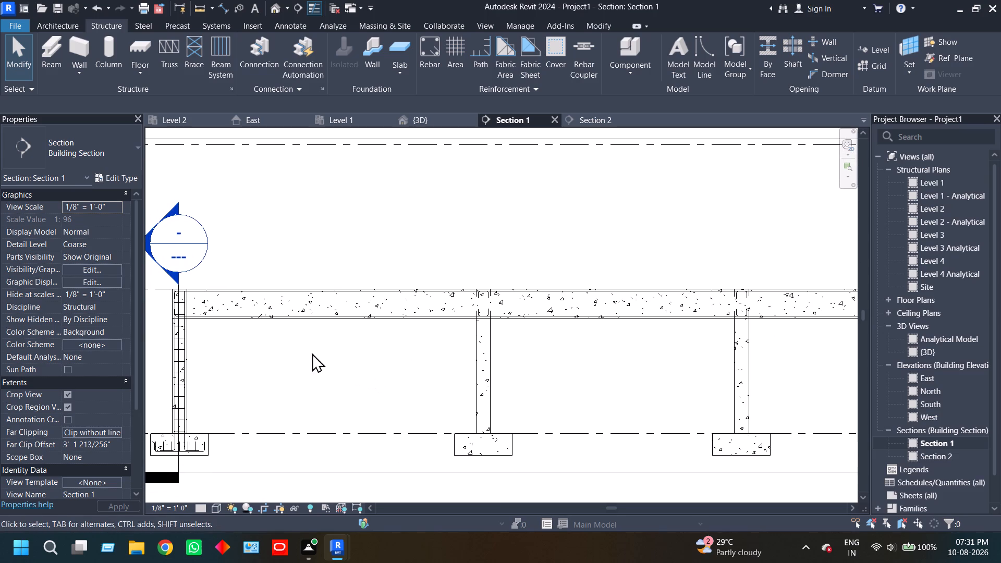
scroll(294, 315, "up", 9)
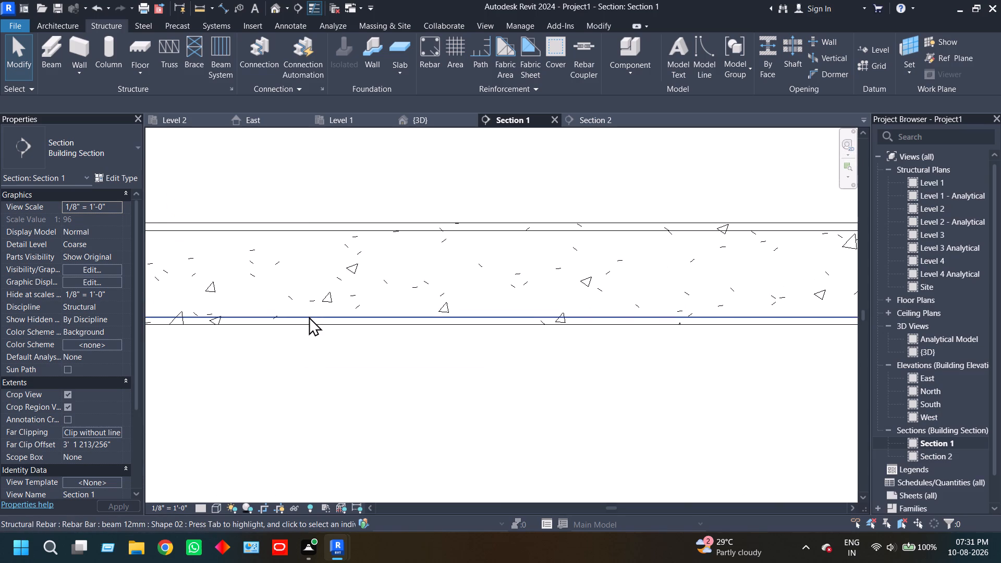
left_click(309, 316)
left_click(298, 374)
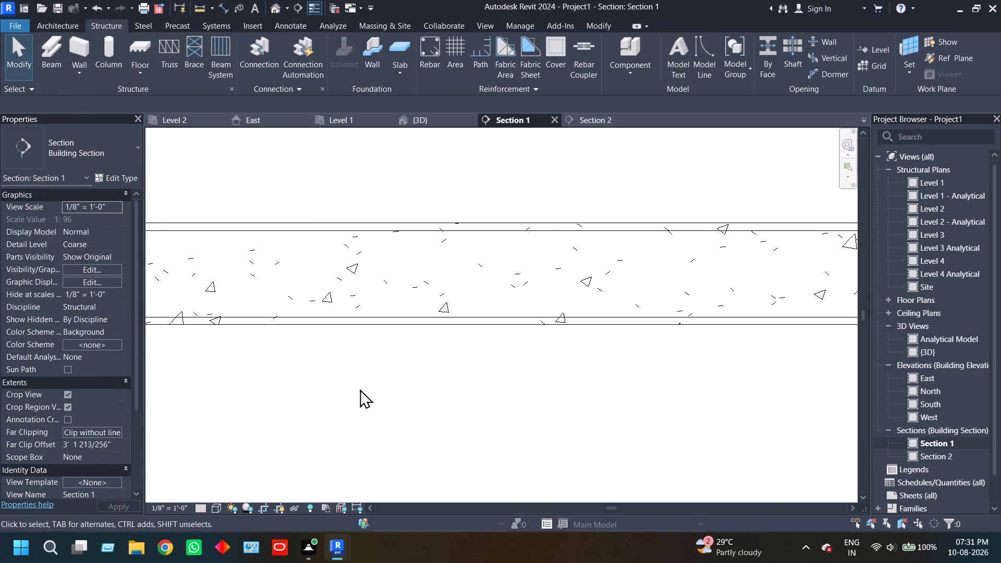
Inspect the first column's vertical bars and stirrups, its footing bars, and the beam-column joint above.
scroll(371, 391, "down", 5)
middle_click_drag(413, 402, 517, 362)
middle_click_drag(306, 382, 399, 383)
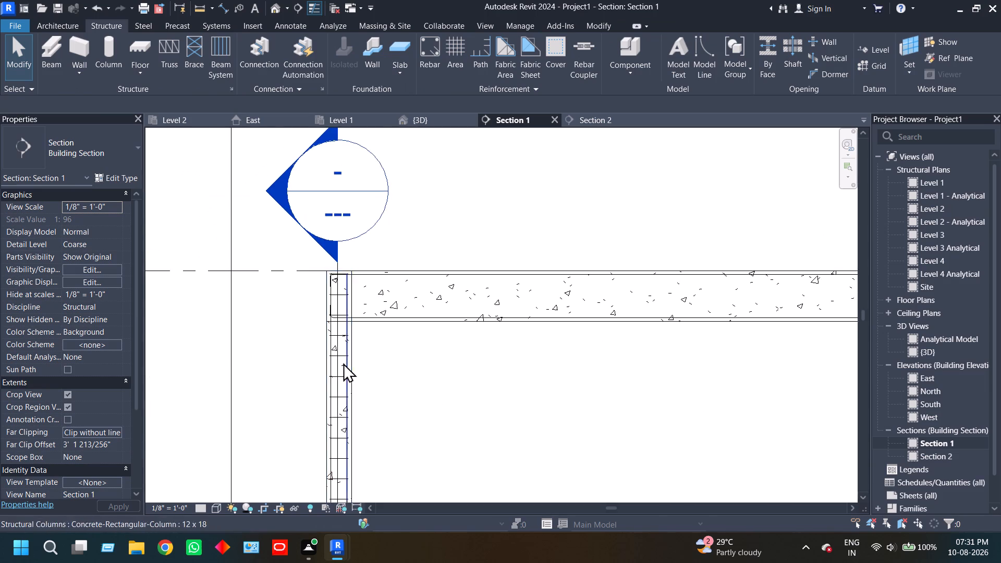
scroll(339, 363, "up", 7)
left_click(359, 368)
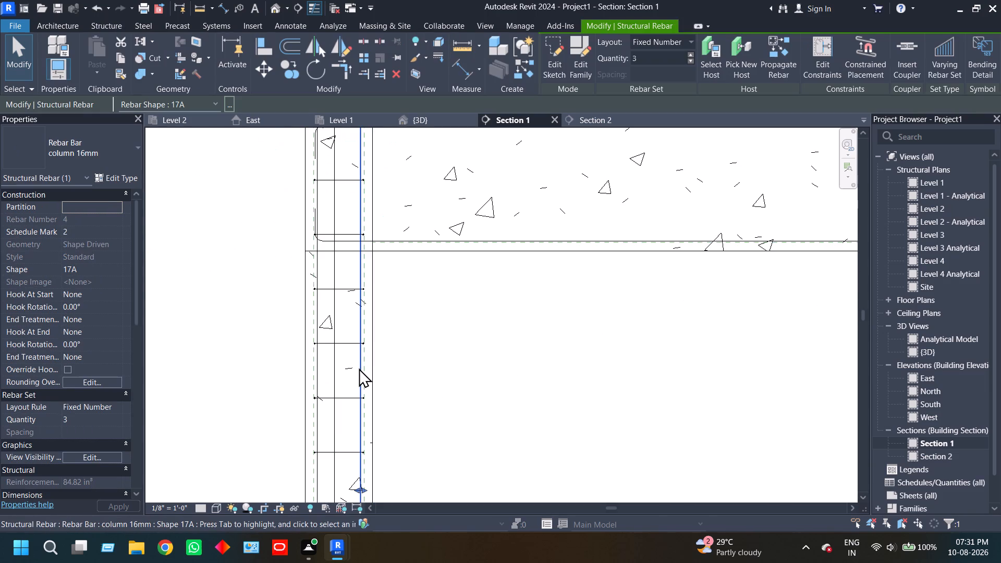
left_click(346, 343)
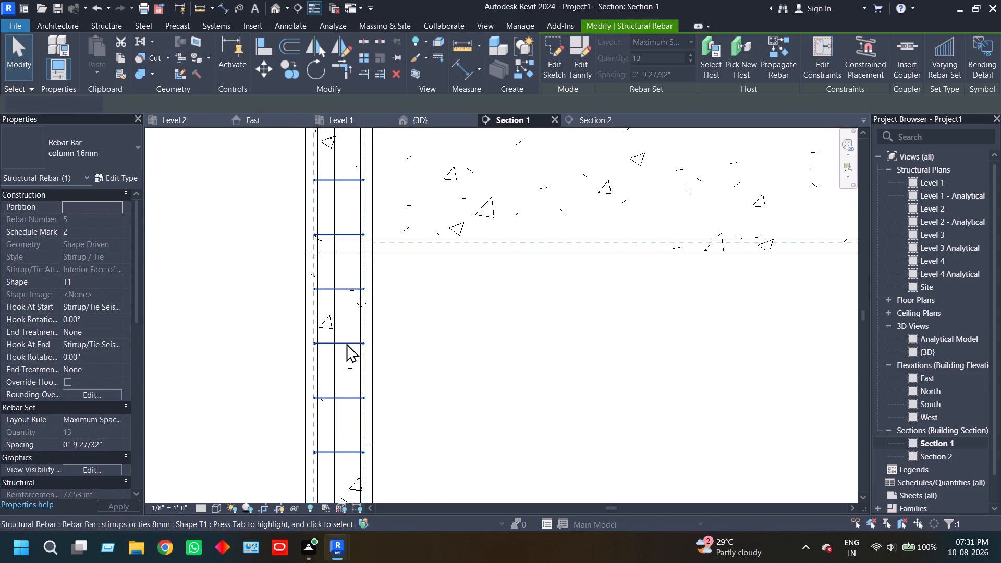
scroll(424, 366, "down", 5)
middle_click_drag(426, 385, 420, 251)
scroll(395, 473, "up", 7)
left_click(394, 473)
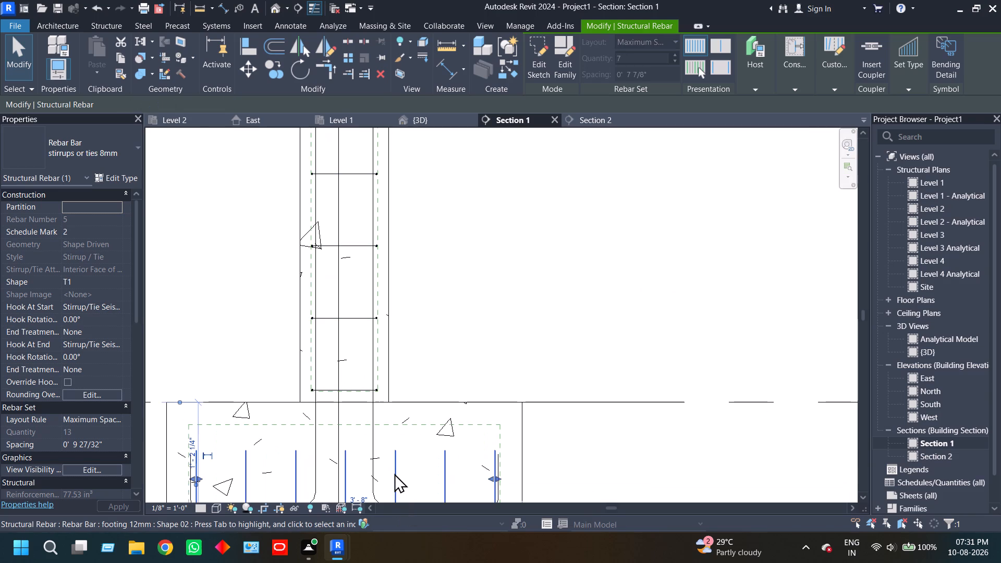
scroll(479, 293, "down", 5)
middle_click_drag(476, 280, 425, 462)
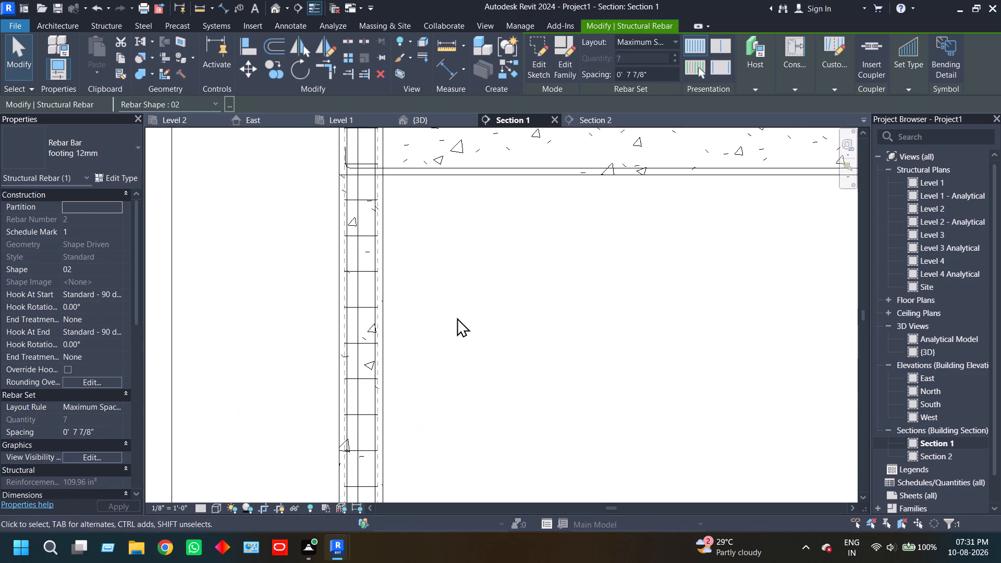
middle_click_drag(457, 317, 424, 417)
scroll(421, 292, "up", 4)
scroll(421, 292, "down", 3)
middle_click_drag(420, 295, 367, 355)
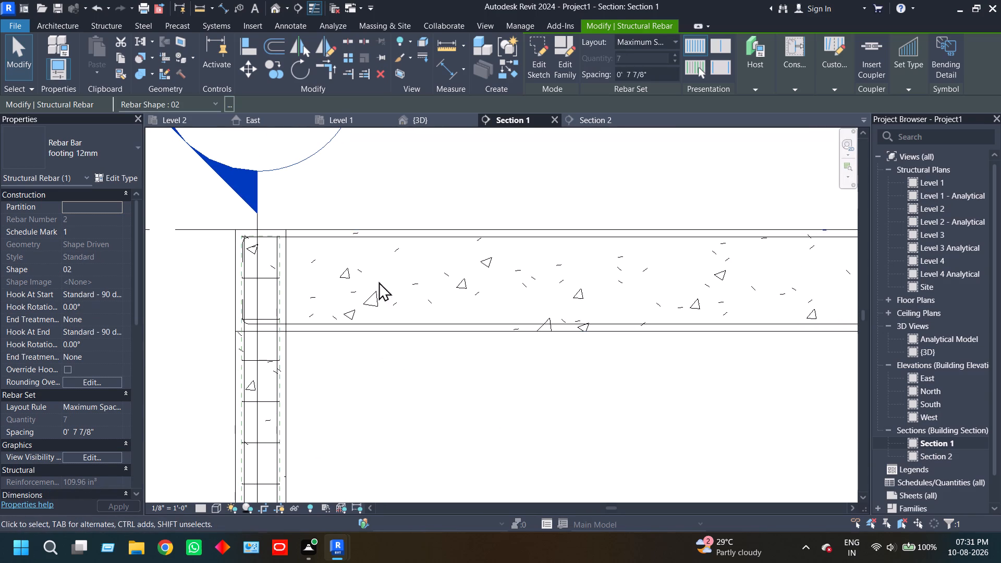
Place T1 stirrups or ties 8mm perpendicular to cover in the first-span beam, with Maximum Spacing layout at 200 mm.
left_click(395, 228)
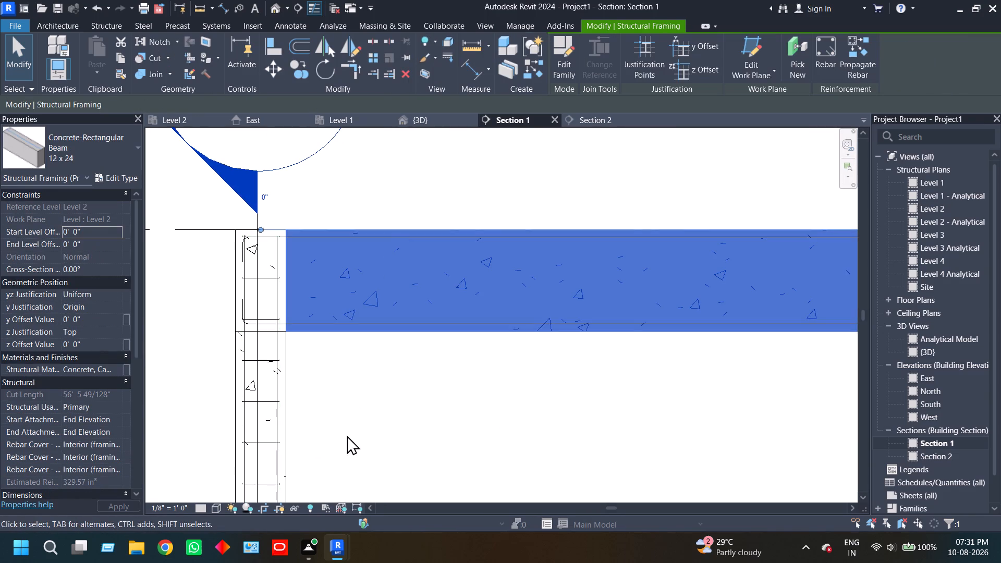
left_click(829, 52)
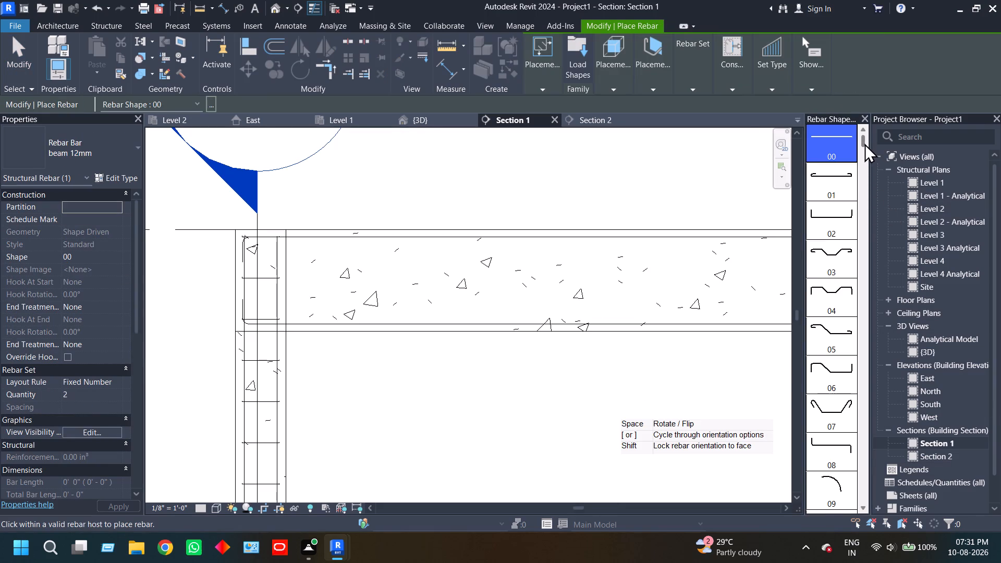
left_click_drag(864, 143, 868, 447)
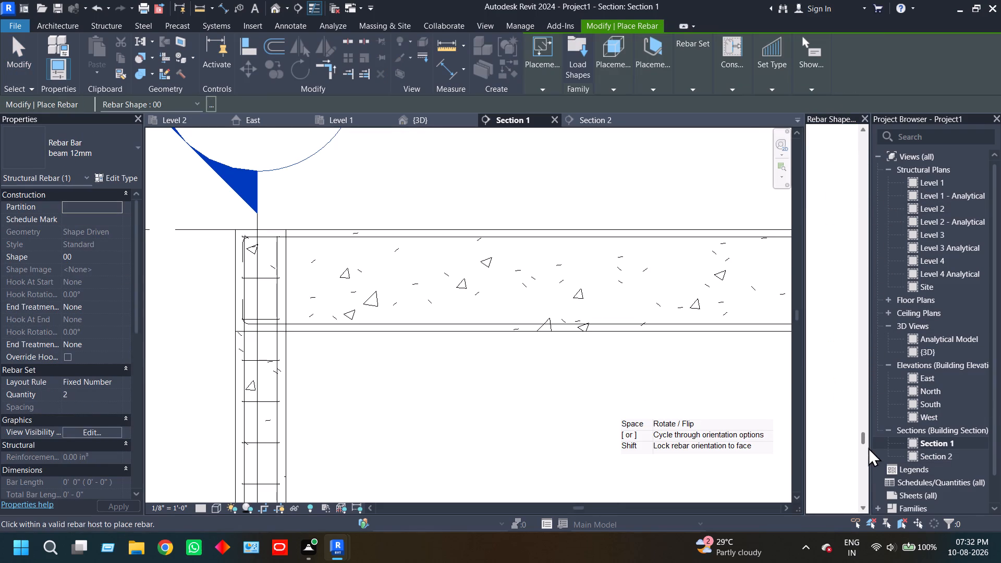
left_click_drag(868, 447, 868, 461)
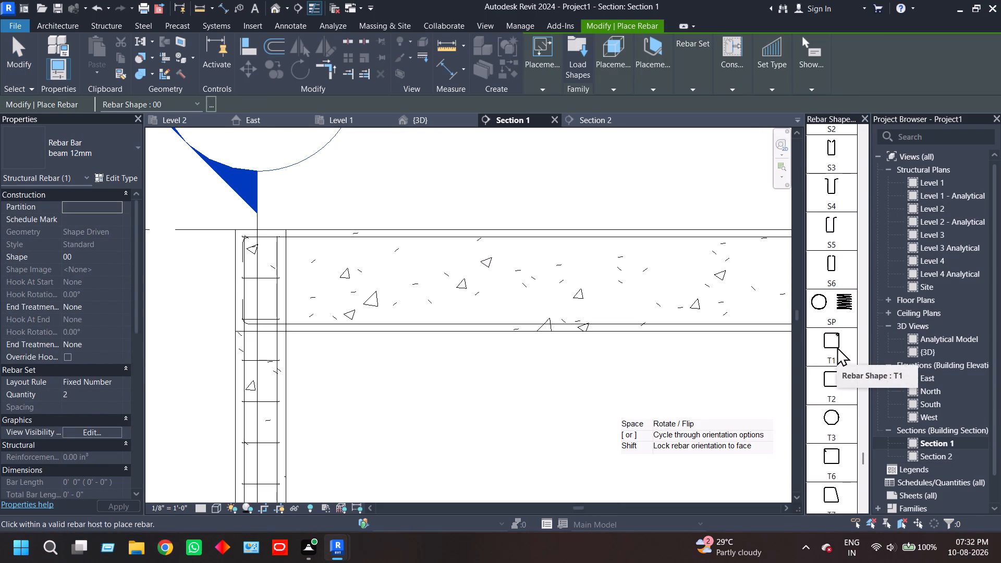
left_click(837, 337)
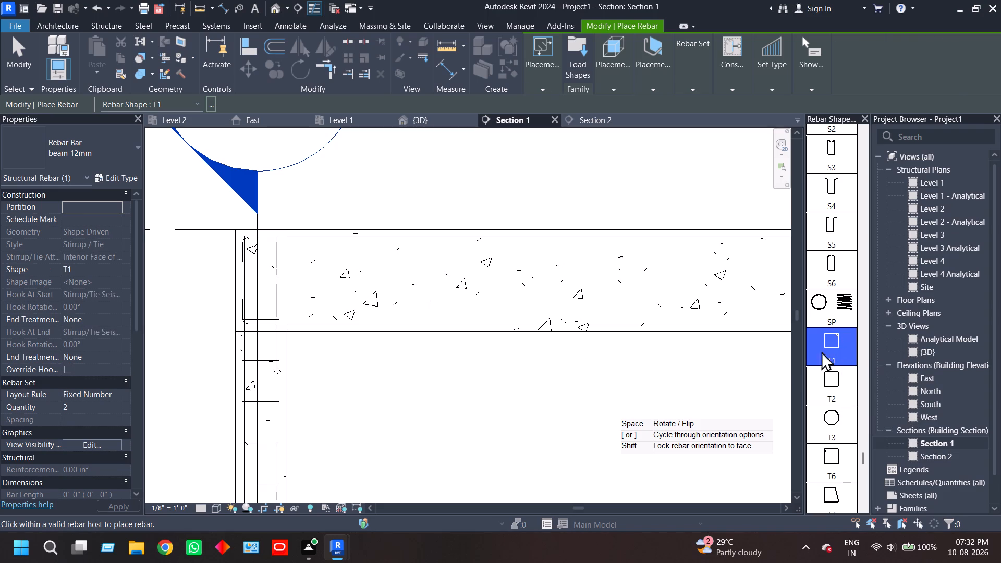
left_click(91, 150)
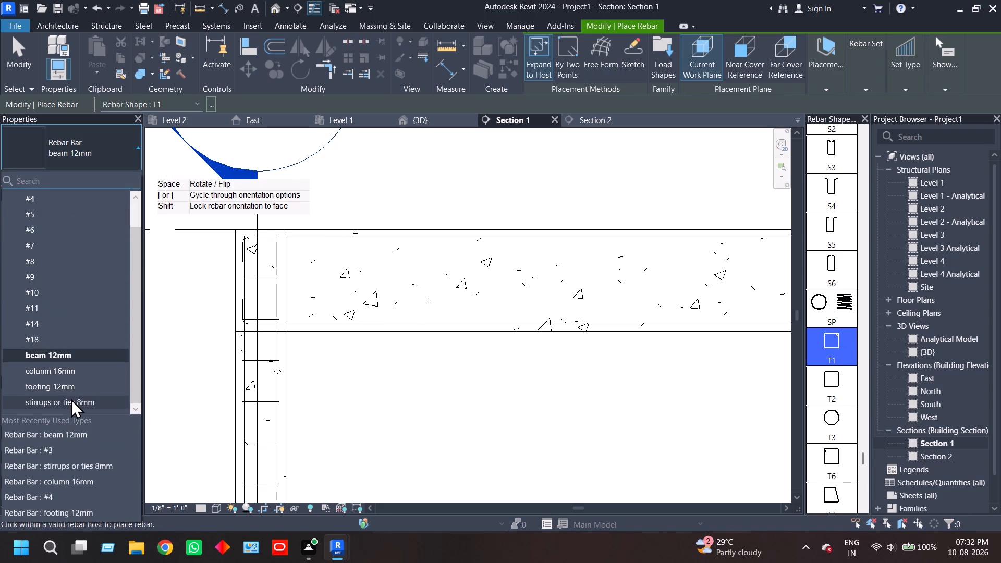
left_click(71, 399)
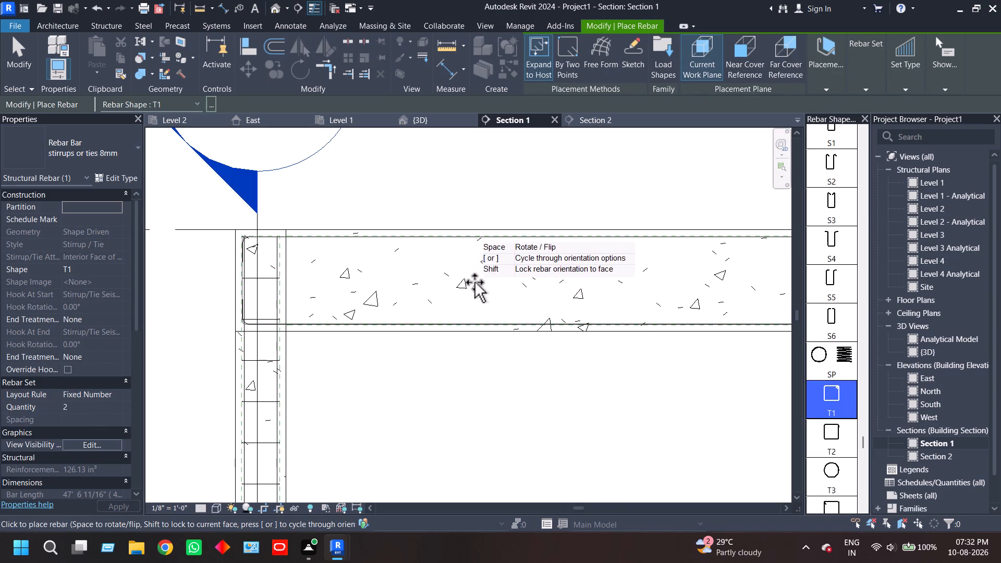
left_click(871, 68)
left_click(937, 103)
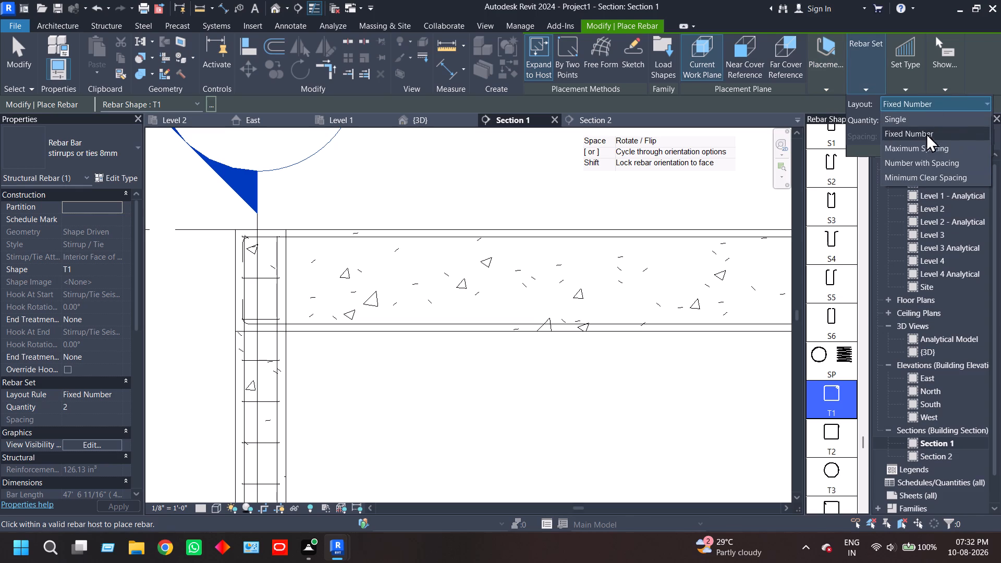
left_click(925, 146)
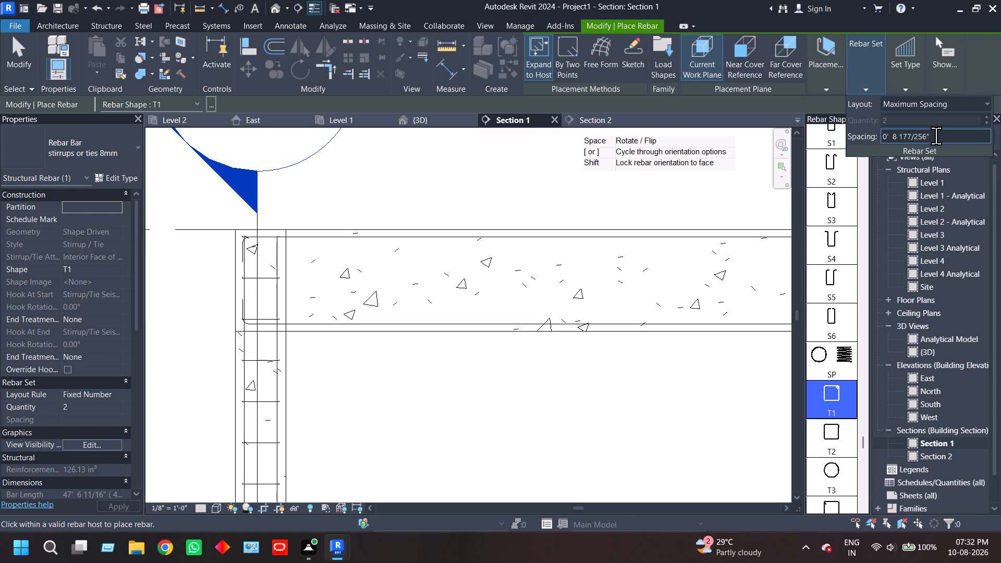
left_click_drag(936, 136, 854, 133)
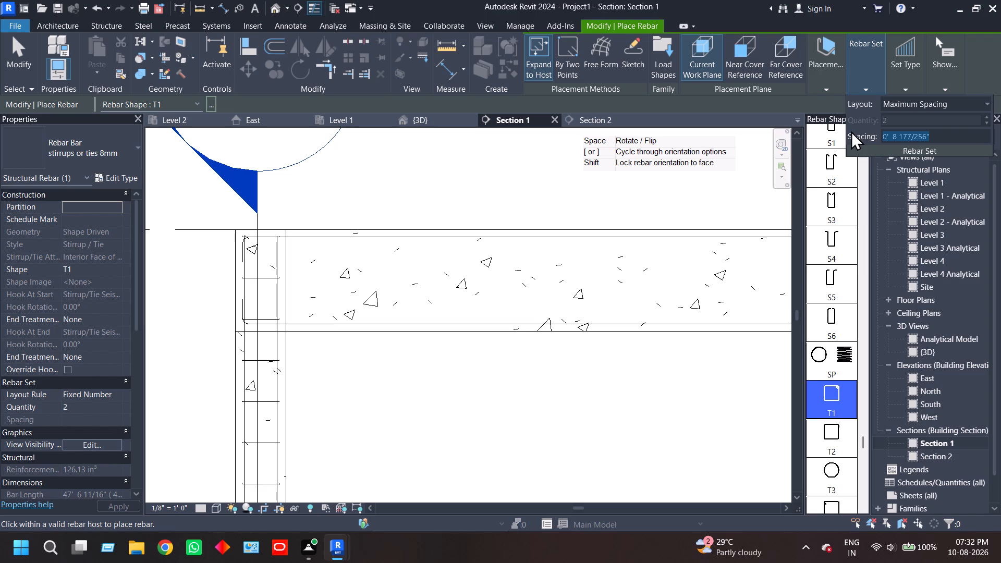
type("200")
type("mm")
key("Return")
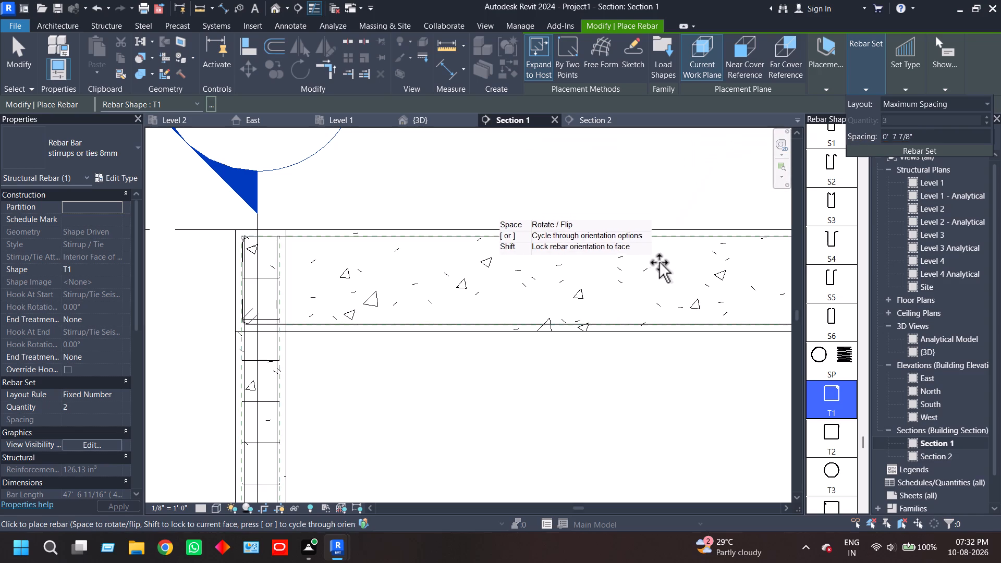
left_click(826, 57)
left_click(907, 117)
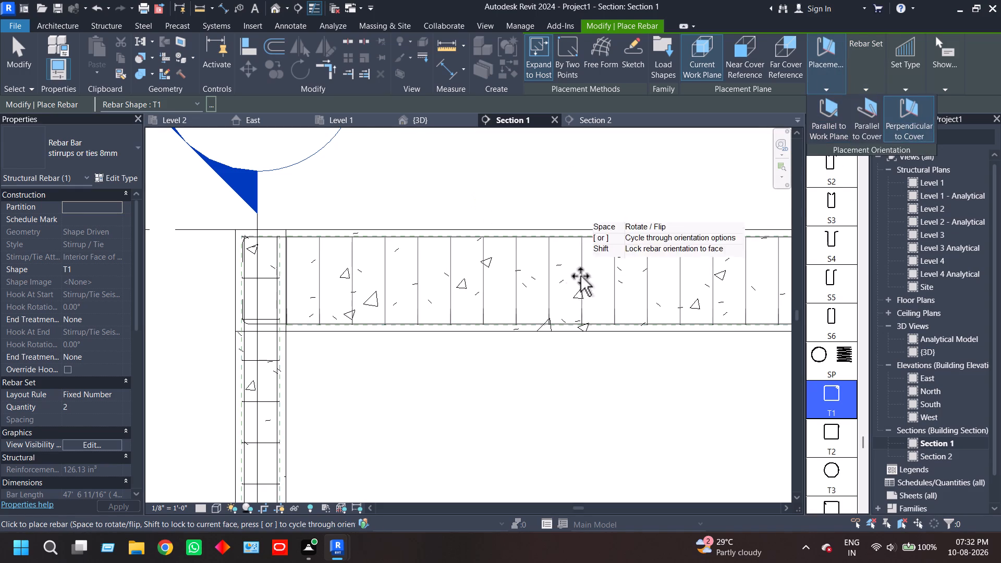
scroll(524, 279, "down", 5)
middle_click_drag(524, 279, 368, 279)
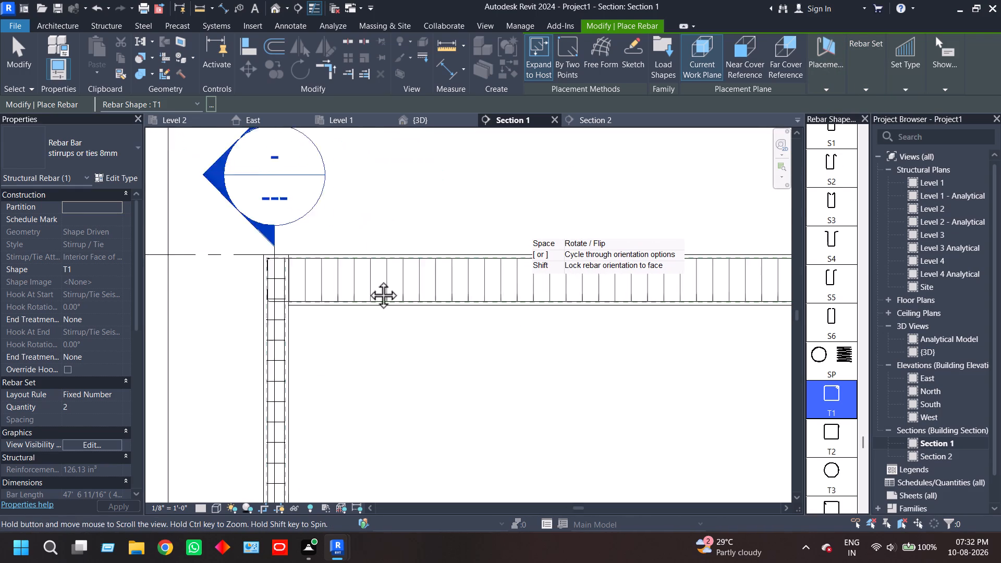
middle_click_drag(368, 279, 164, 279)
left_click(251, 276)
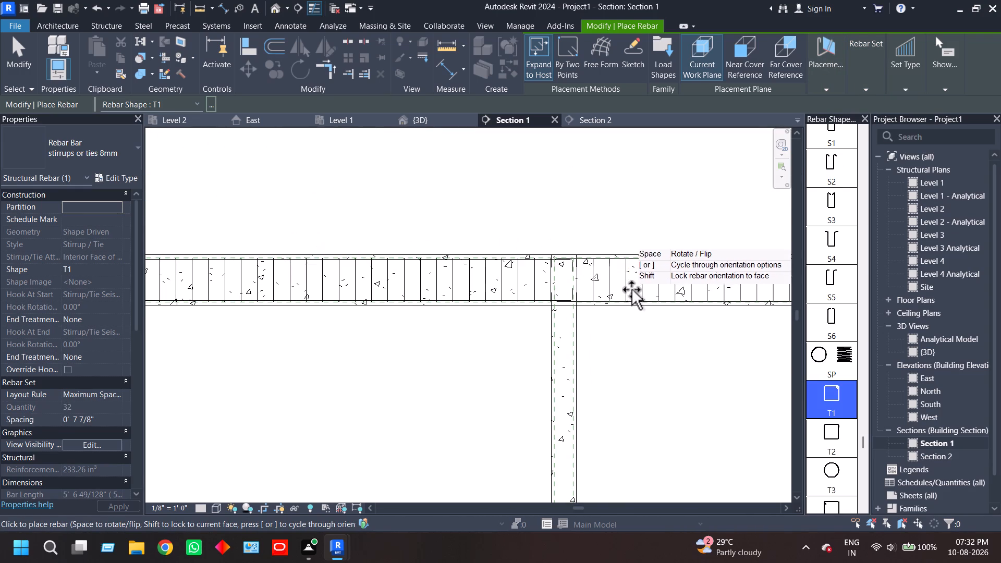
Place the same T1 8mm stirrup sets in the second- and third-span beams, and end rebar placement.
left_click(631, 289)
scroll(643, 300, "down", 3)
middle_click_drag(649, 308, 273, 319)
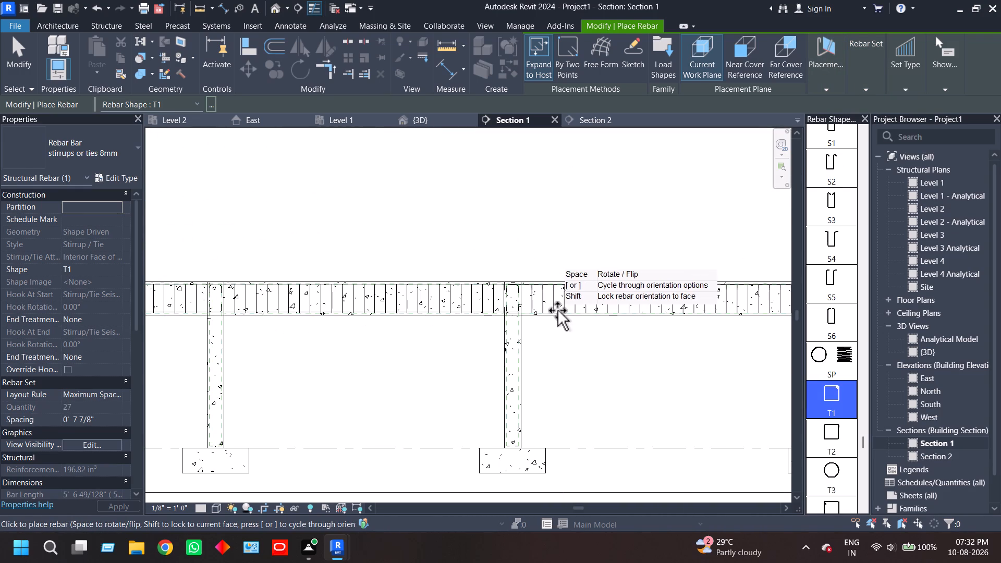
left_click(578, 304)
scroll(576, 364, "down", 2)
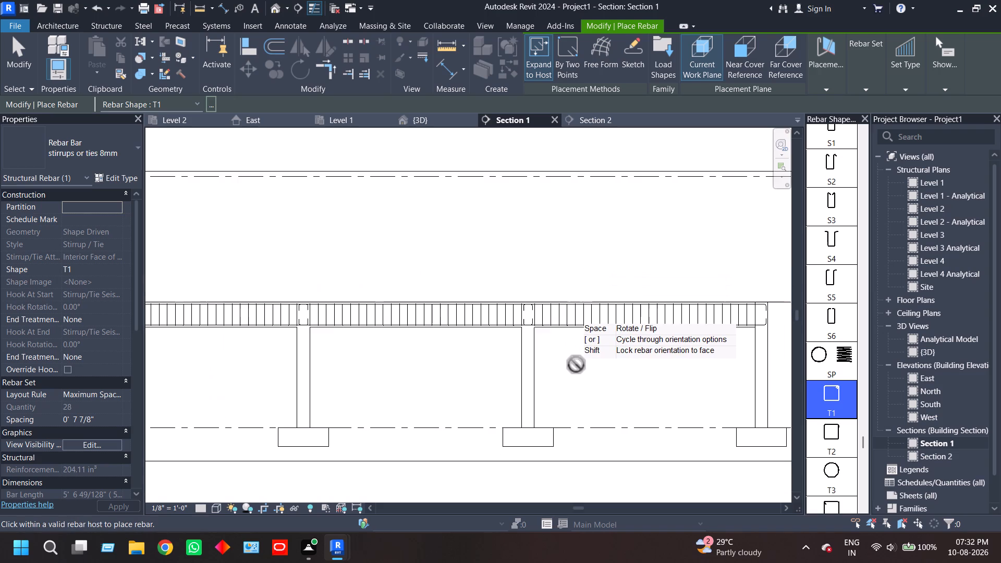
middle_click_drag(576, 364, 582, 358)
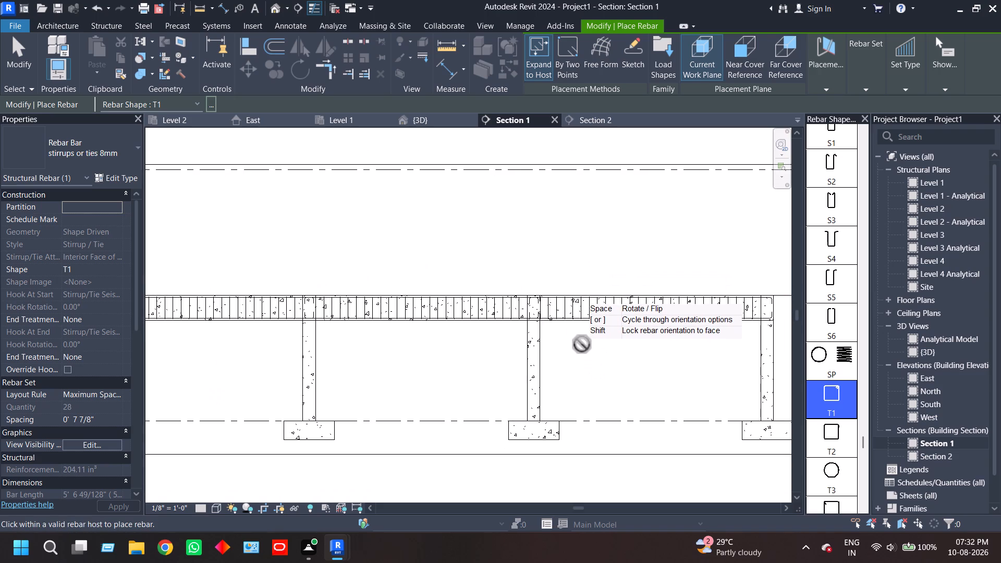
key("Escape")
Make the stirrup, top and bottom bar sets of all three beam spans show unobscured in the {3D} view.
middle_click_drag(421, 357, 737, 357)
scroll(439, 328, "up", 7)
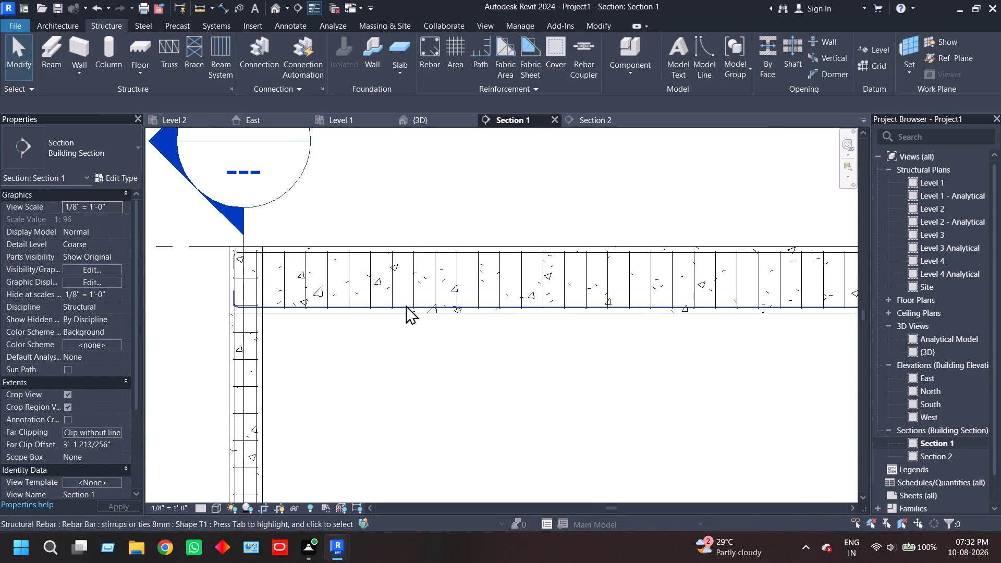
scroll(406, 305, "up", 3)
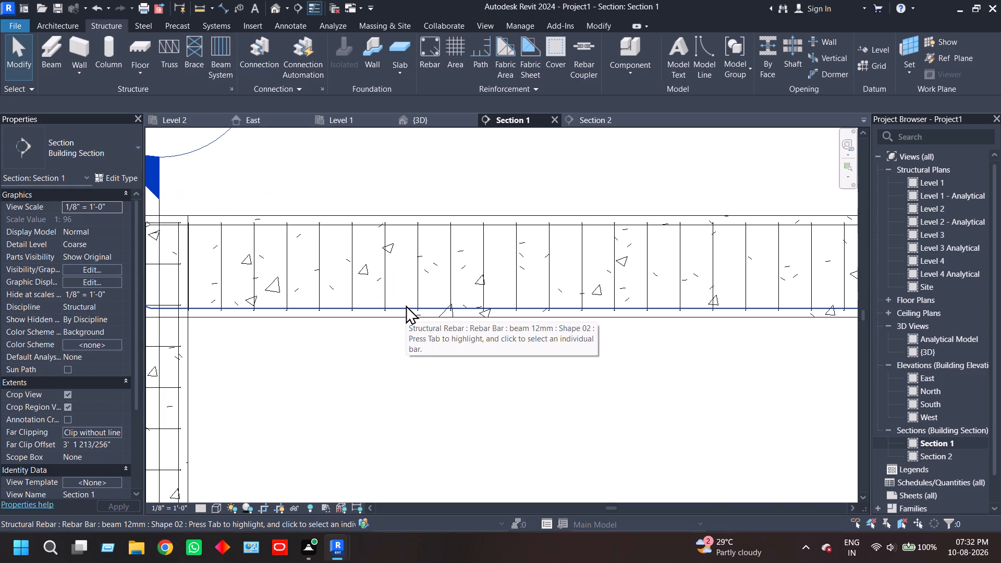
left_click(406, 305)
left_click(413, 286, "ctrl")
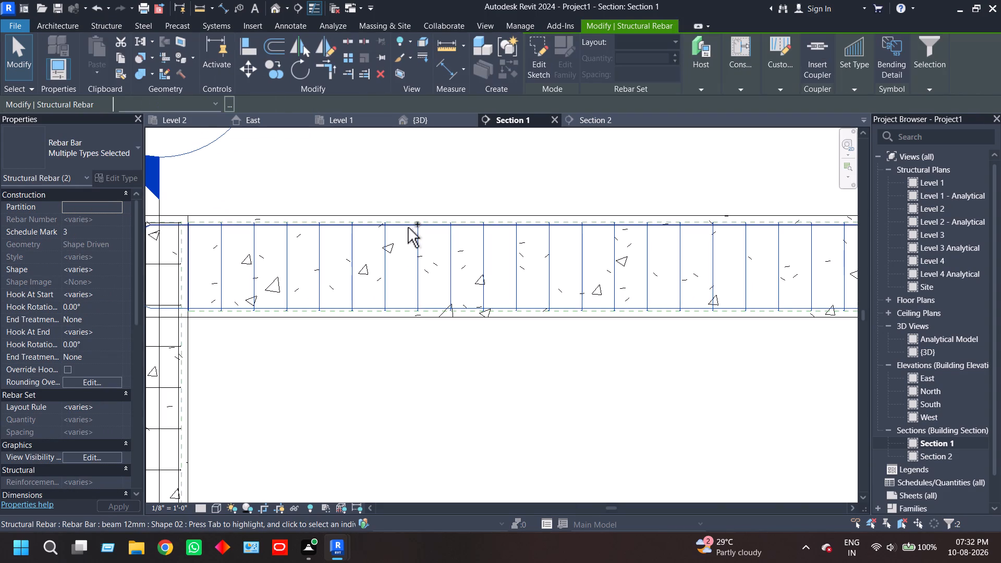
left_click(407, 225, "ctrl")
scroll(425, 316, "down", 6)
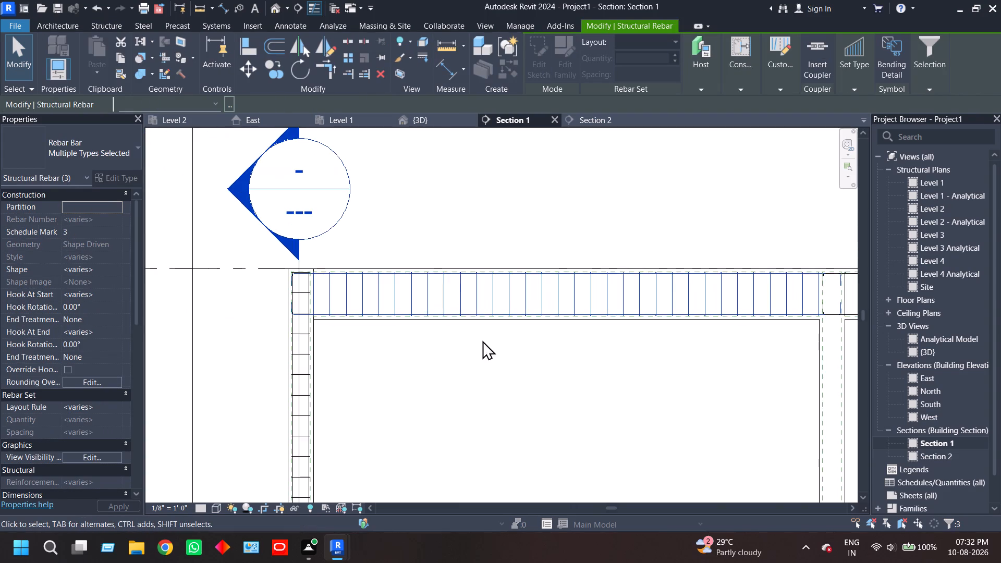
middle_click_drag(528, 351, 155, 308)
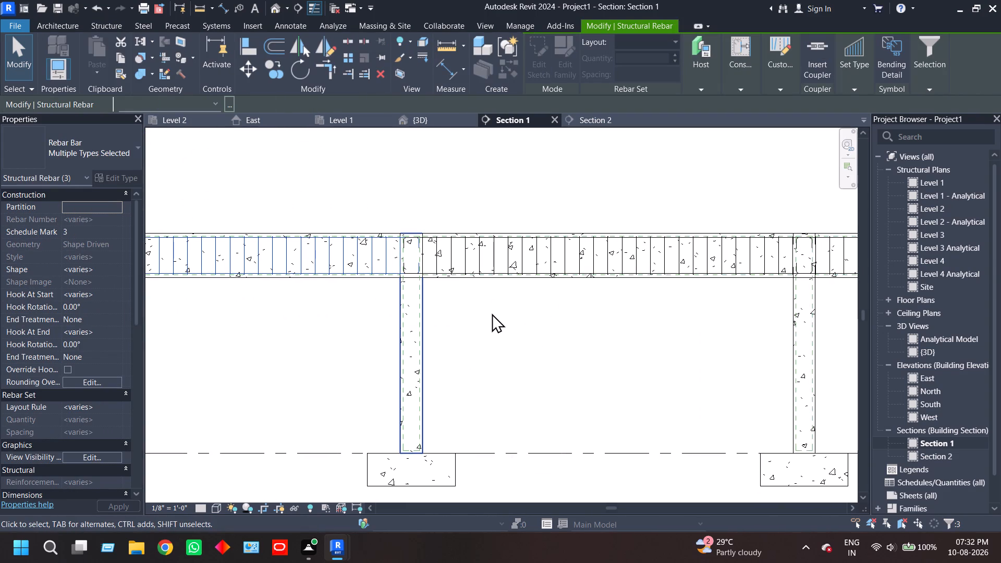
scroll(321, 331, "down", 3)
scroll(468, 299, "up", 7)
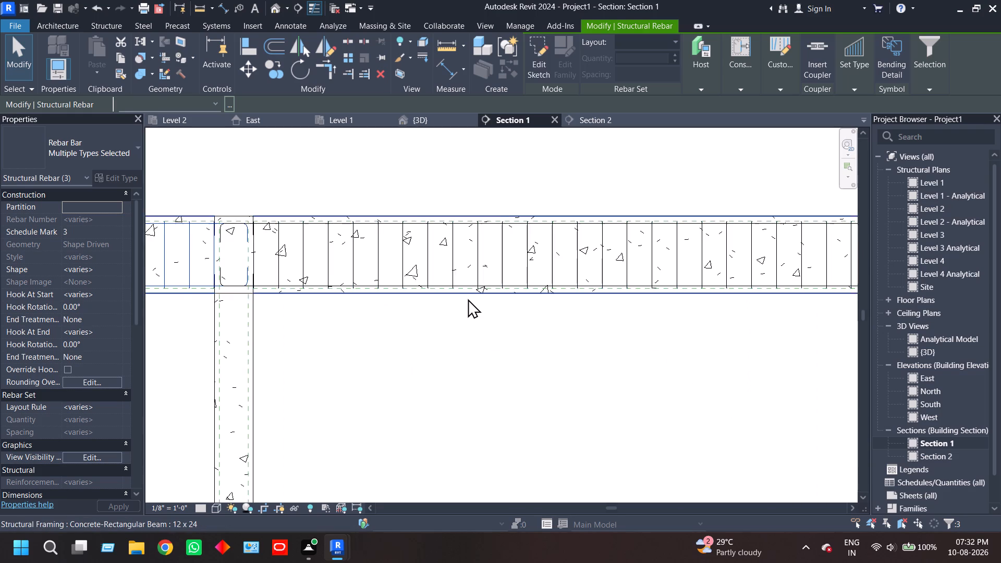
scroll(468, 299, "up", 7)
left_click(468, 265, "ctrl")
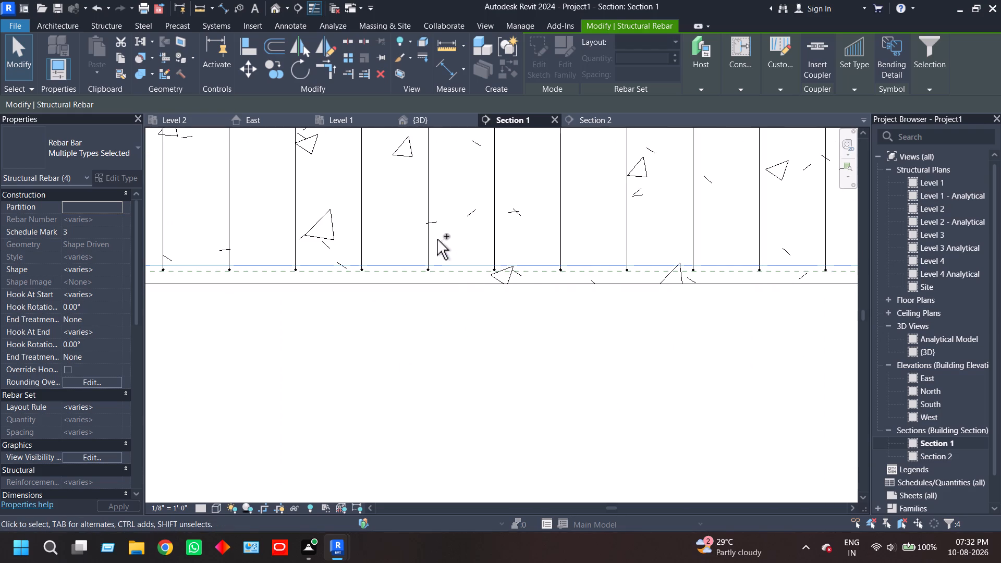
left_click(431, 236, "ctrl")
scroll(459, 209, "down", 2)
middle_click_drag(459, 209, 467, 341)
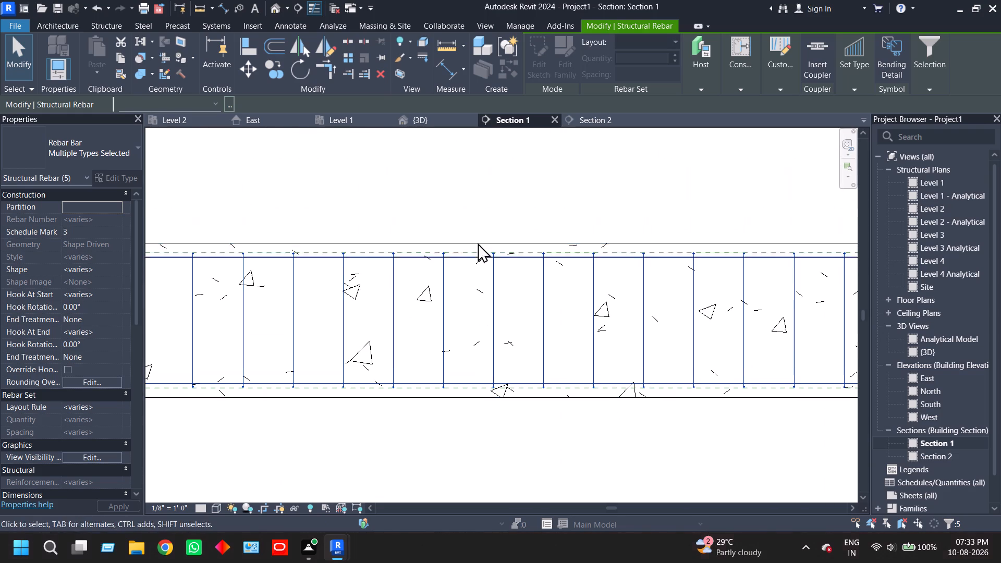
left_click(474, 256, "ctrl")
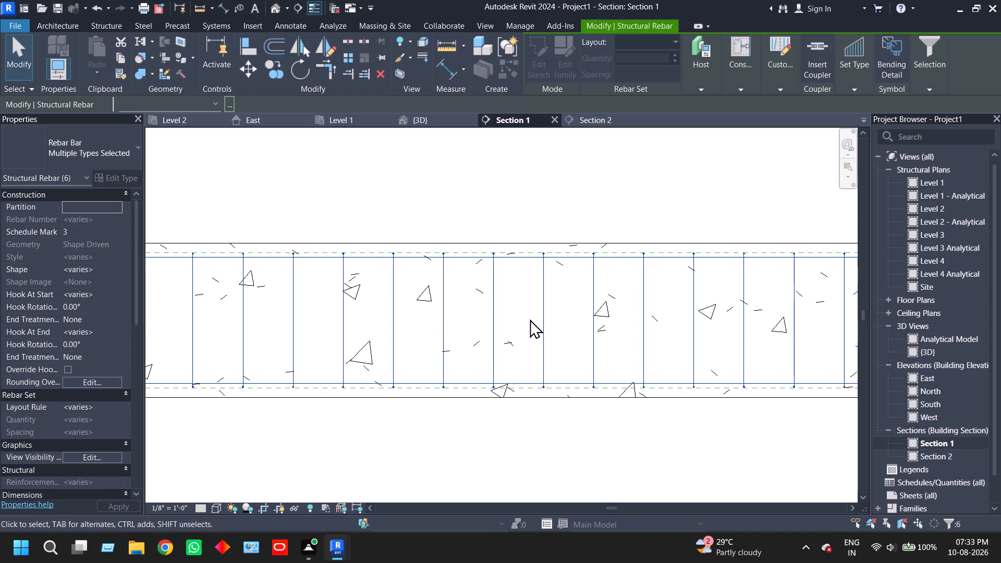
scroll(564, 324, "down", 8)
middle_click_drag(644, 339, 266, 330)
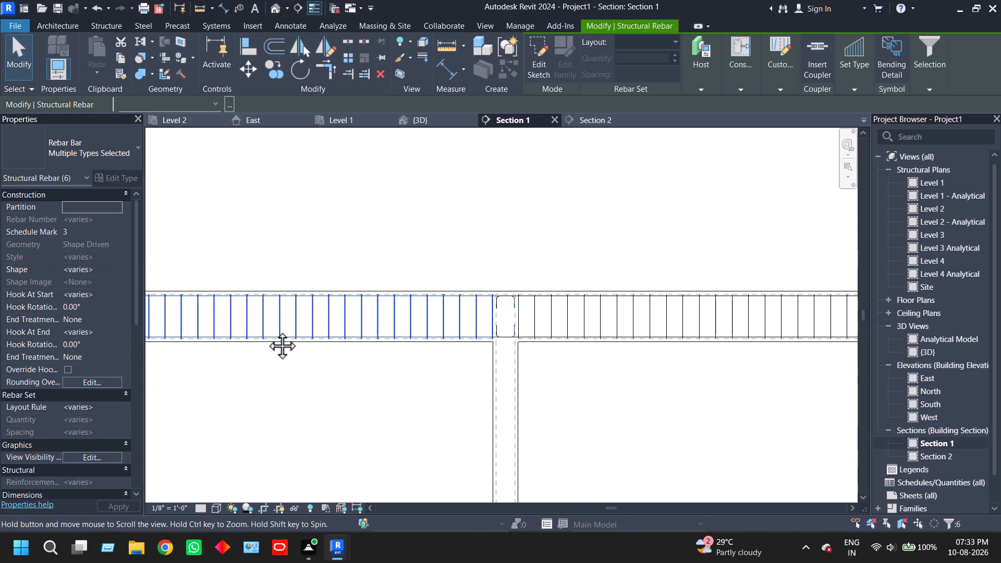
middle_click_drag(266, 330, 175, 337)
scroll(572, 326, "up", 7)
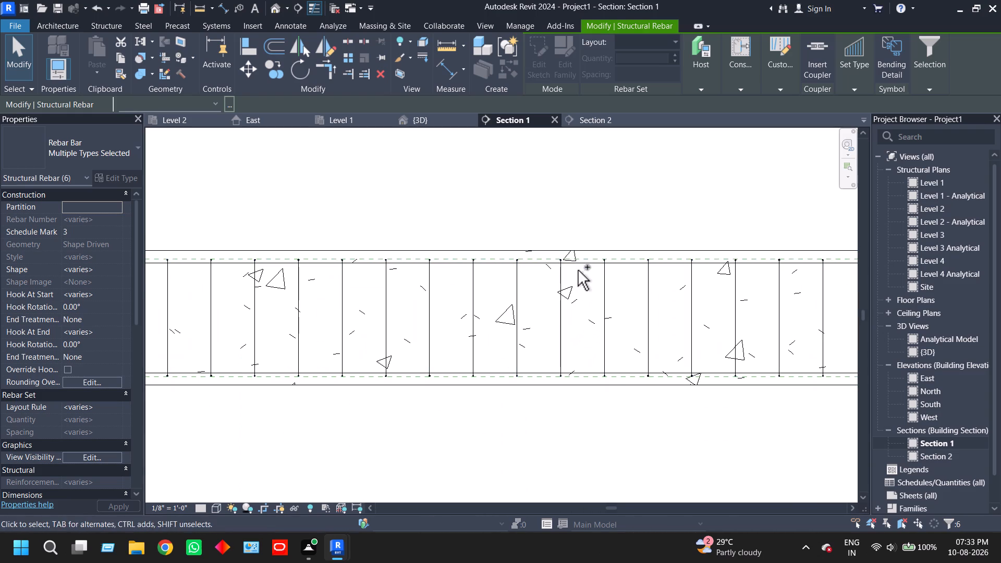
left_click(577, 268, "ctrl")
left_click(564, 304, "ctrl")
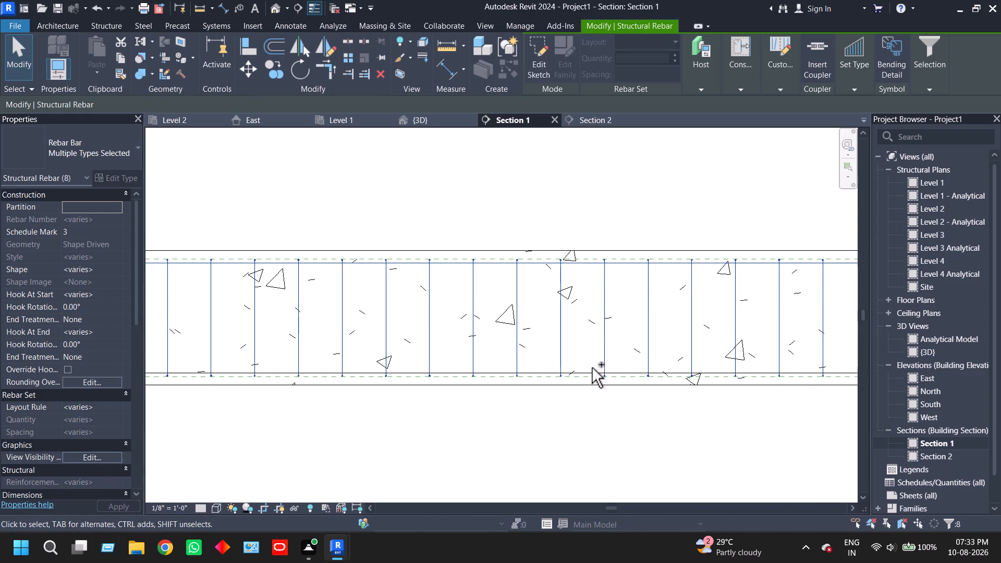
left_click(591, 369, "ctrl")
scroll(637, 396, "down", 10)
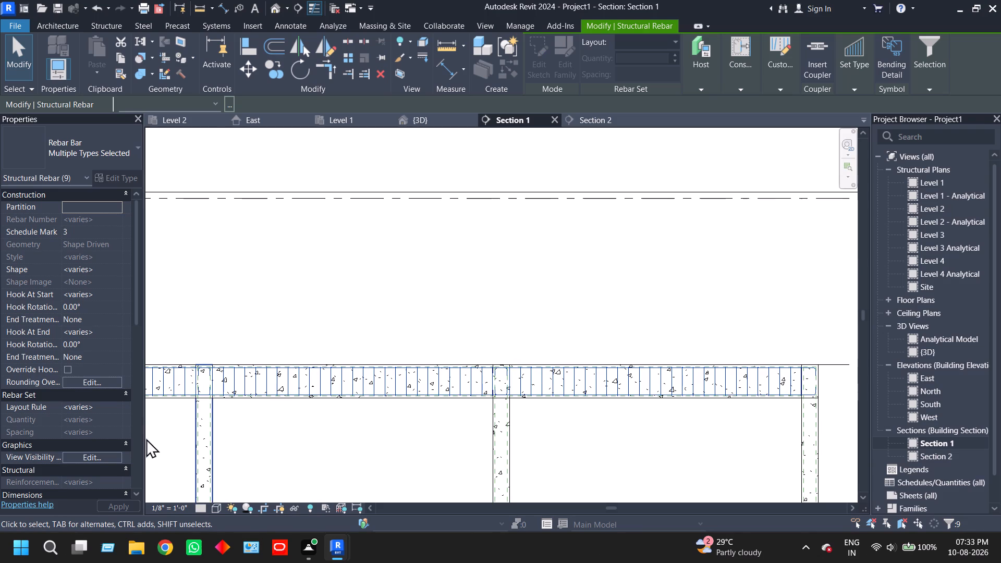
left_click(97, 458)
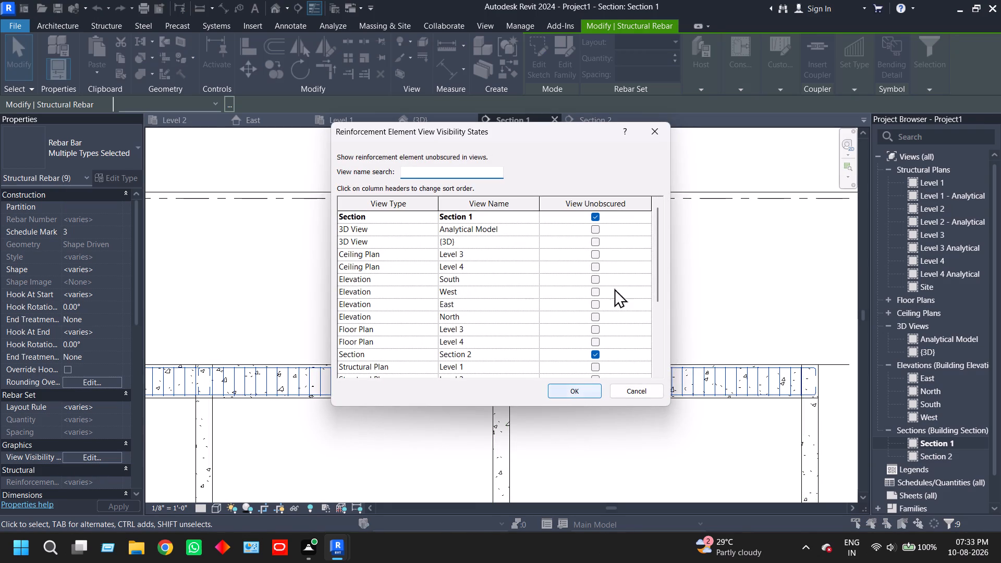
left_click(598, 226)
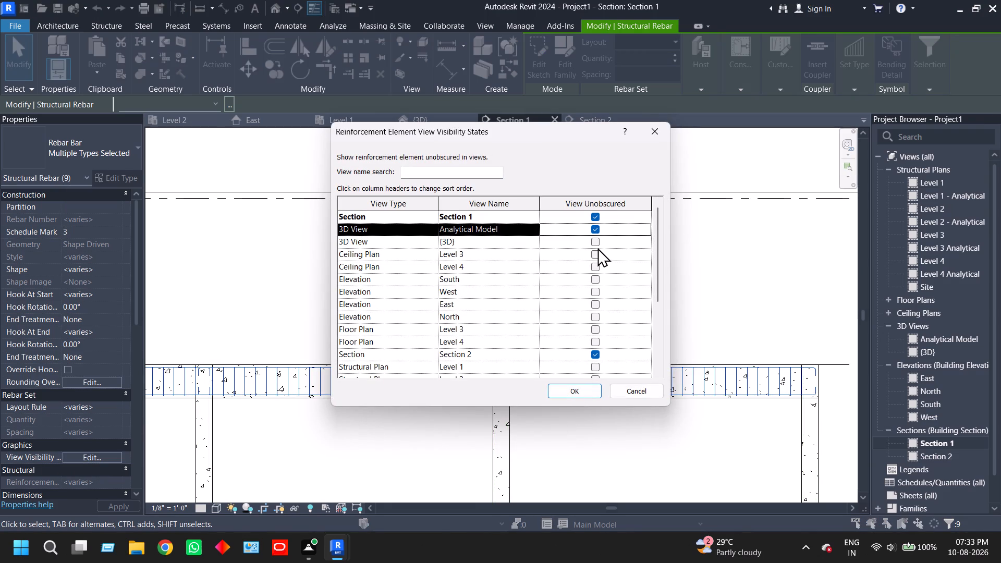
left_click(597, 240)
left_click(596, 226)
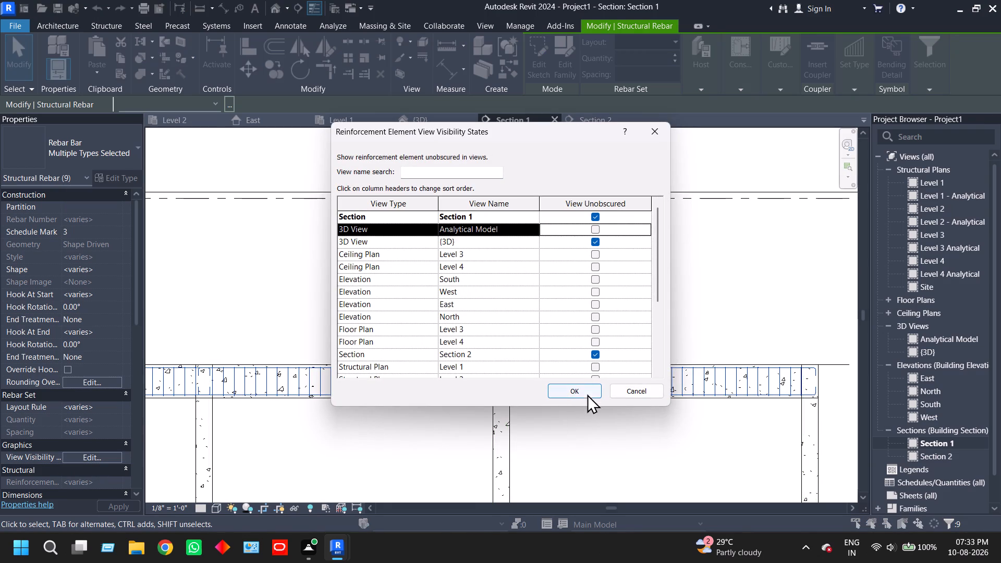
left_click(589, 388)
left_click(553, 448)
Open the {3D} view to check the reinforcement along the three beam spans.
scroll(378, 449, "down", 2)
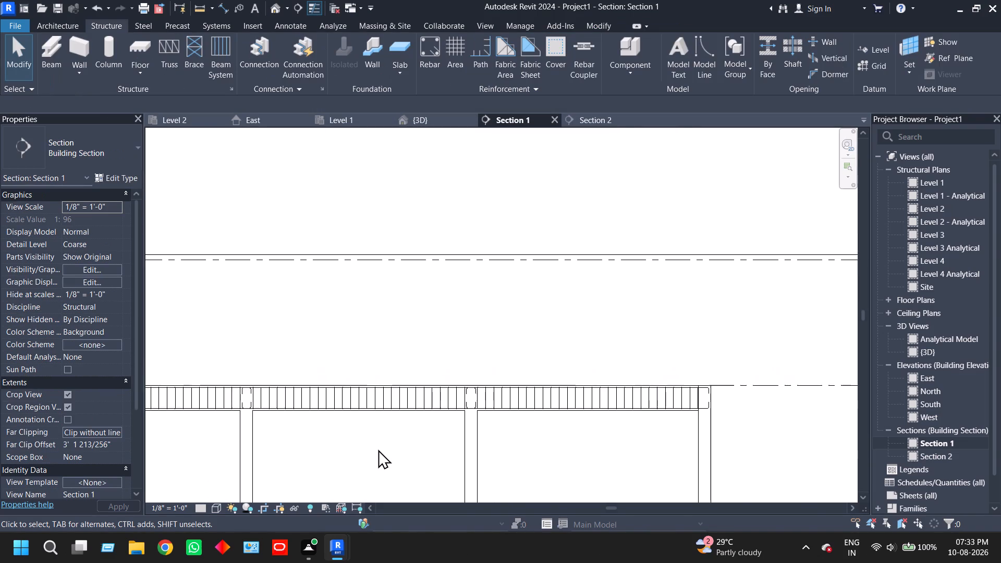
middle_click_drag(378, 449, 392, 430)
left_click(425, 117)
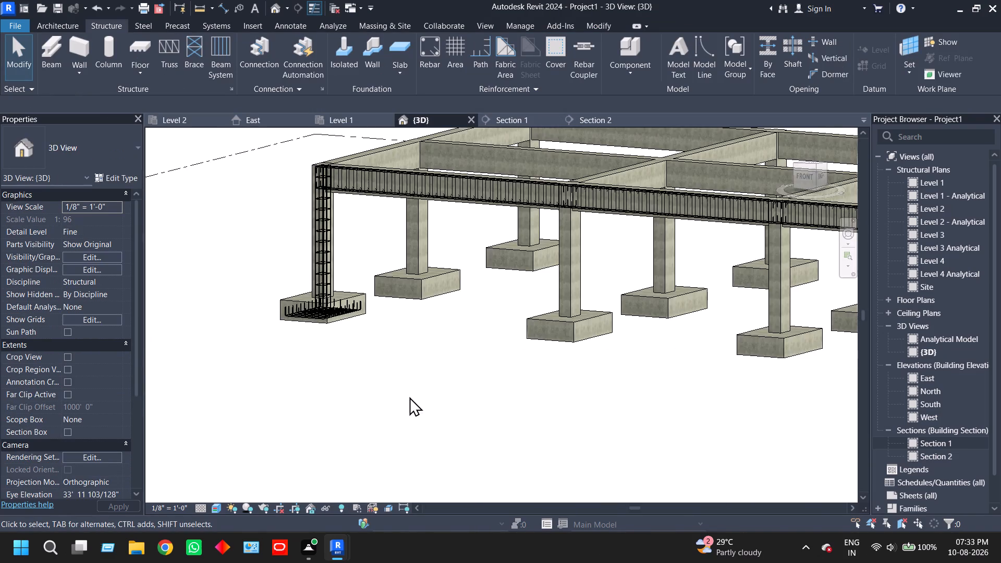
Examine the reinforcement along the front beam spans and the supporting columns in the {3D} view.
scroll(438, 360, "down", 3)
middle_click_drag(451, 377, 356, 377)
scroll(708, 268, "up", 6)
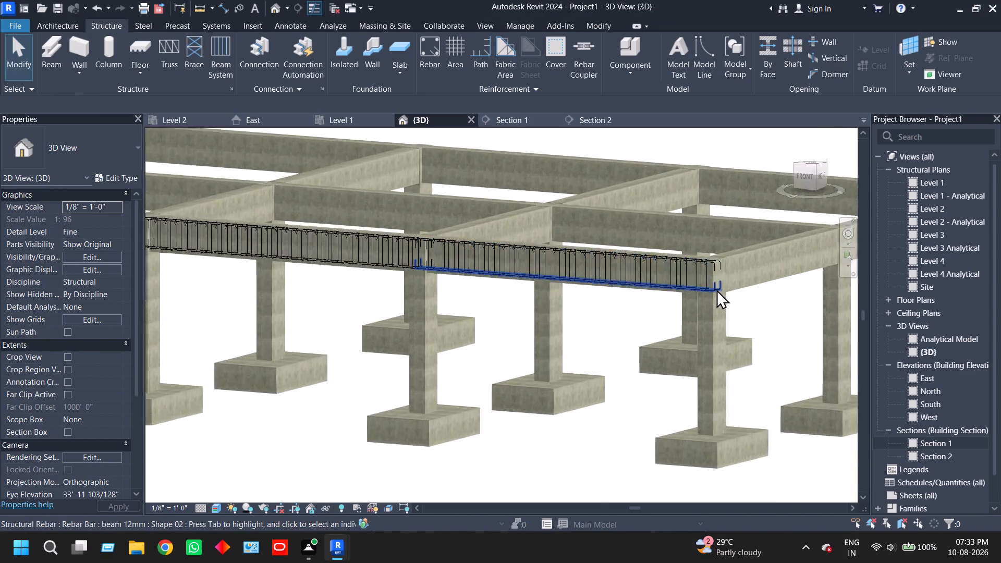
scroll(716, 289, "up", 6)
scroll(736, 324, "down", 7)
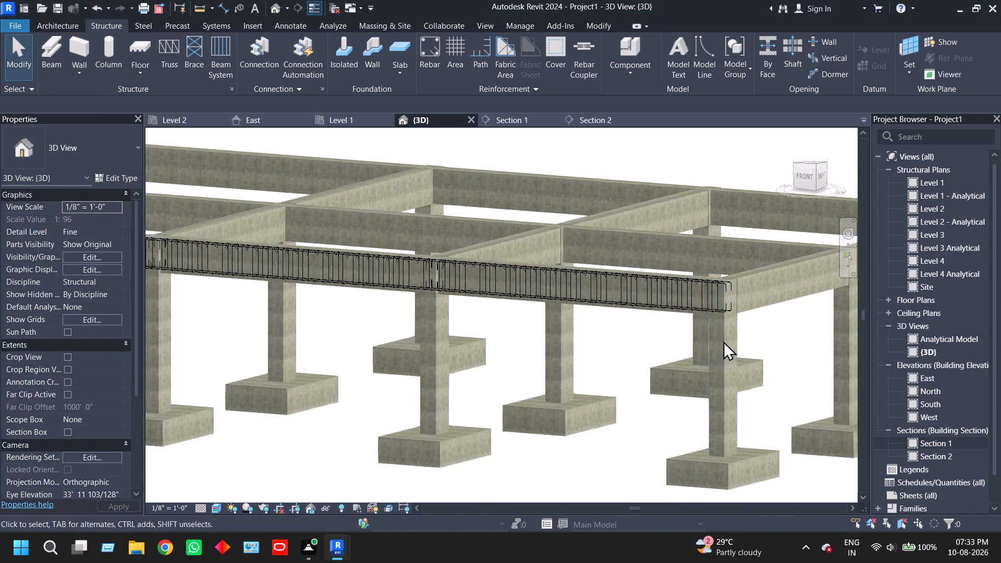
scroll(723, 341, "down", 3)
scroll(252, 391, "down", 3)
middle_click_drag(276, 398, 413, 346)
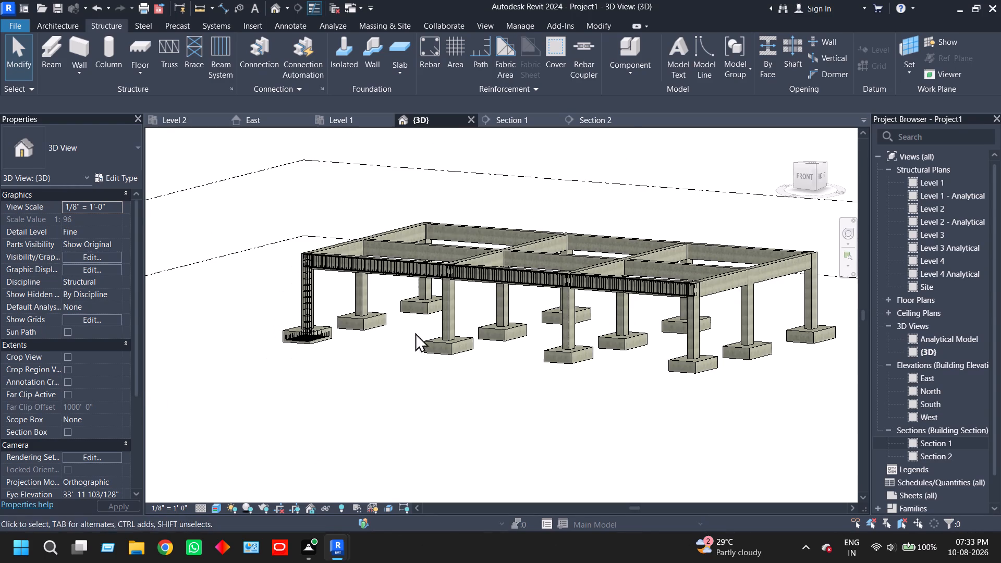
Propagate the front corner column's two 16 mm bar sets and 8 mm stirrups to all other columns, using Align By Host.
scroll(318, 310, "up", 11)
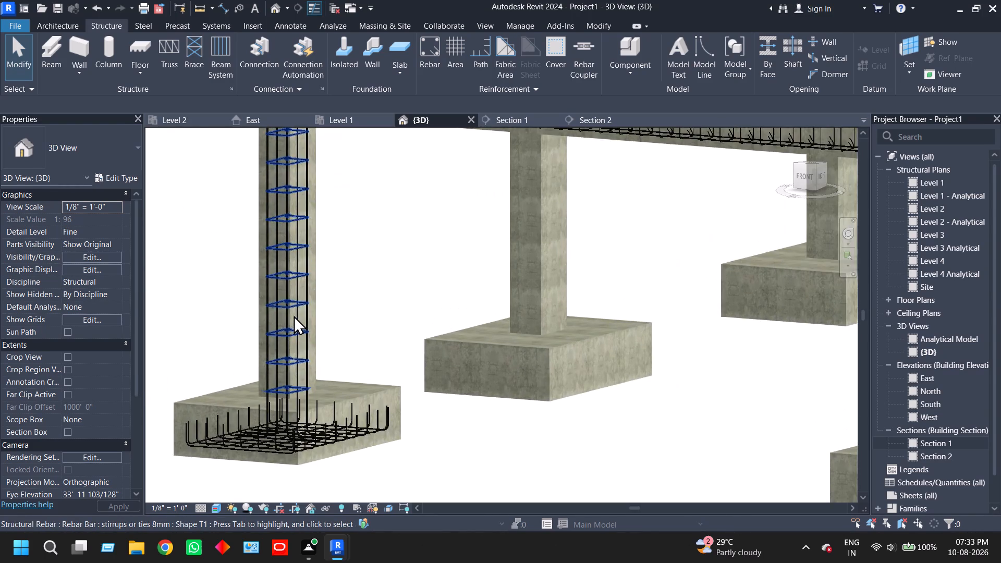
scroll(294, 315, "up", 3)
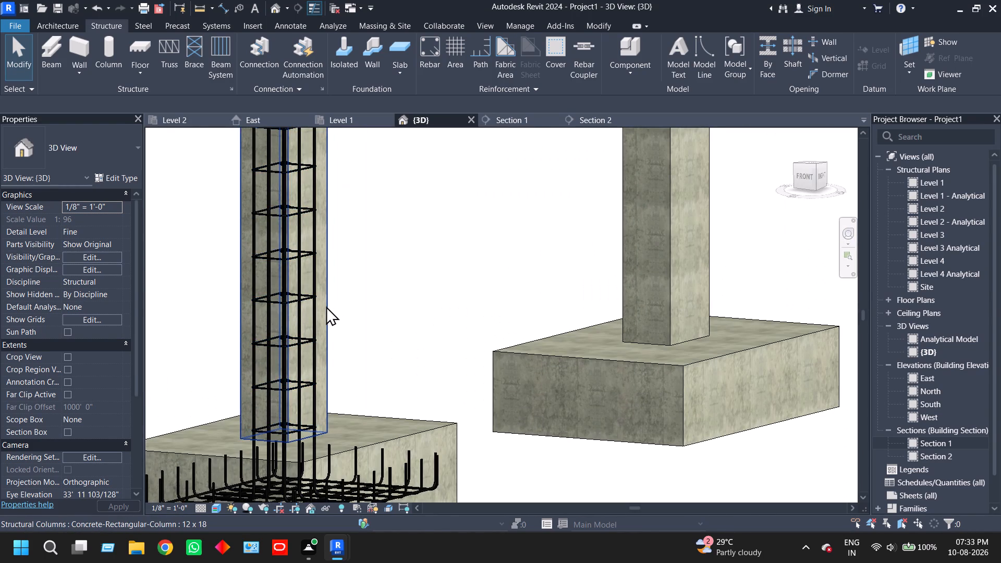
left_click(326, 306)
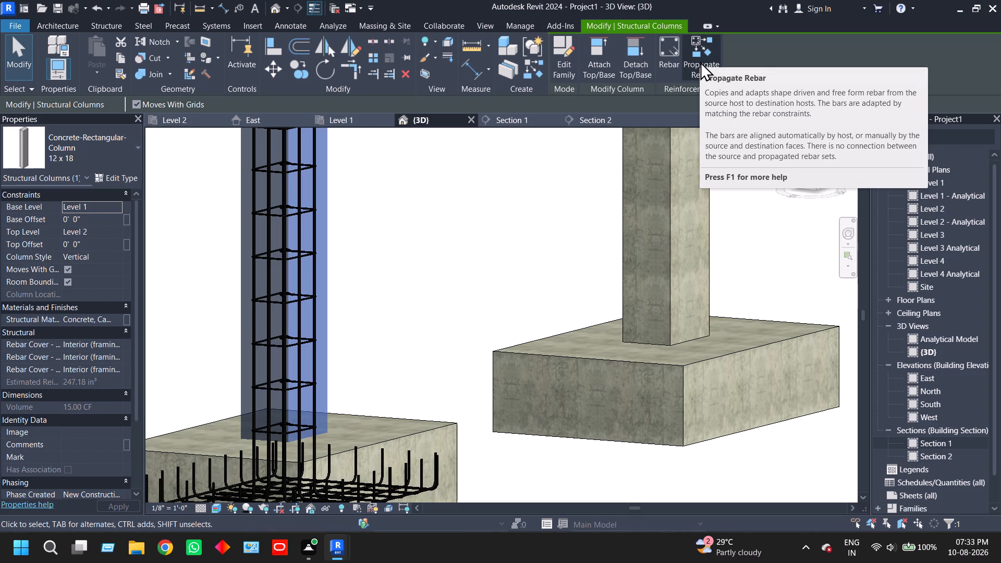
left_click(399, 223)
scroll(297, 266, "up", 4)
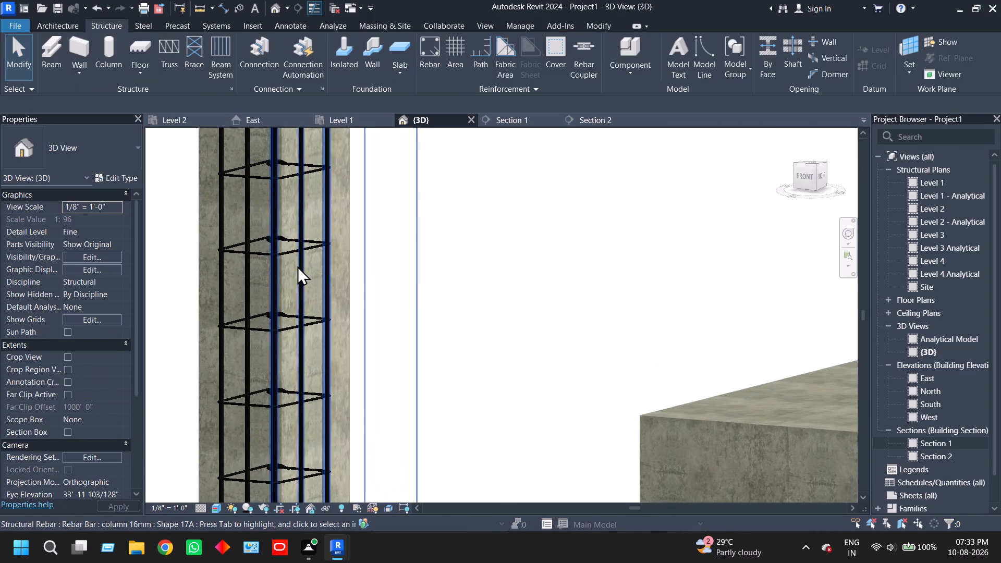
left_click(297, 266)
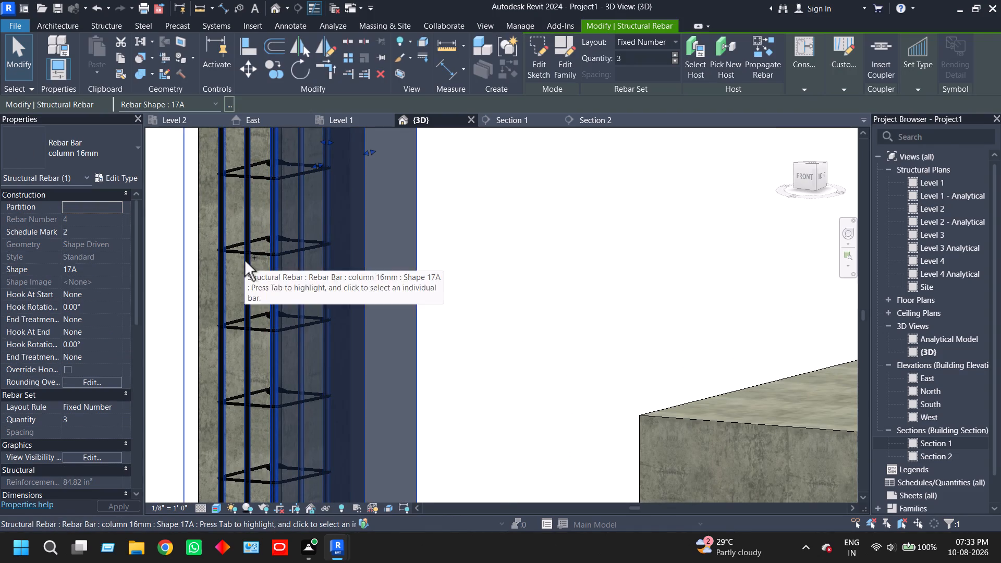
left_click(245, 261, "ctrl")
left_click(259, 252, "ctrl")
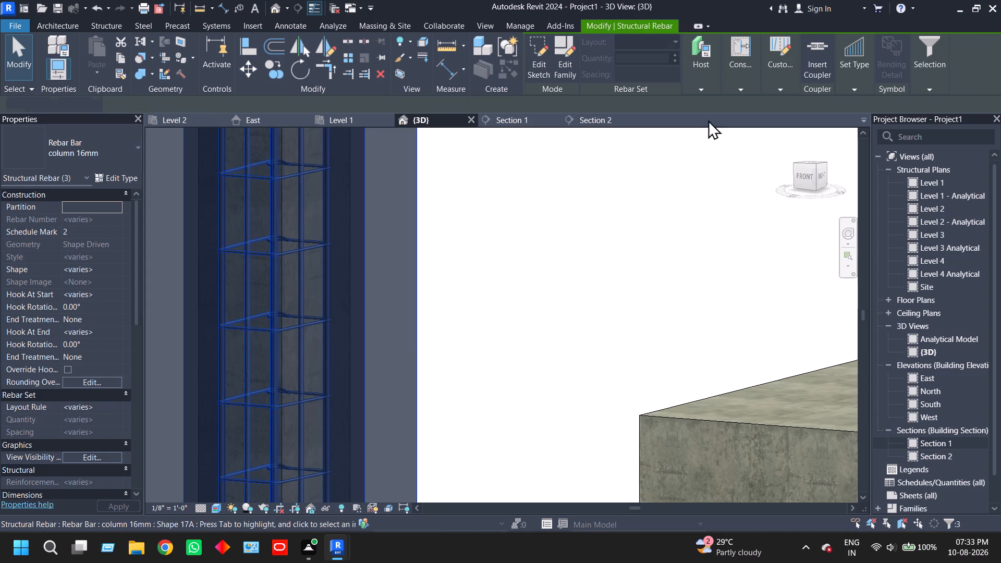
left_click(702, 76)
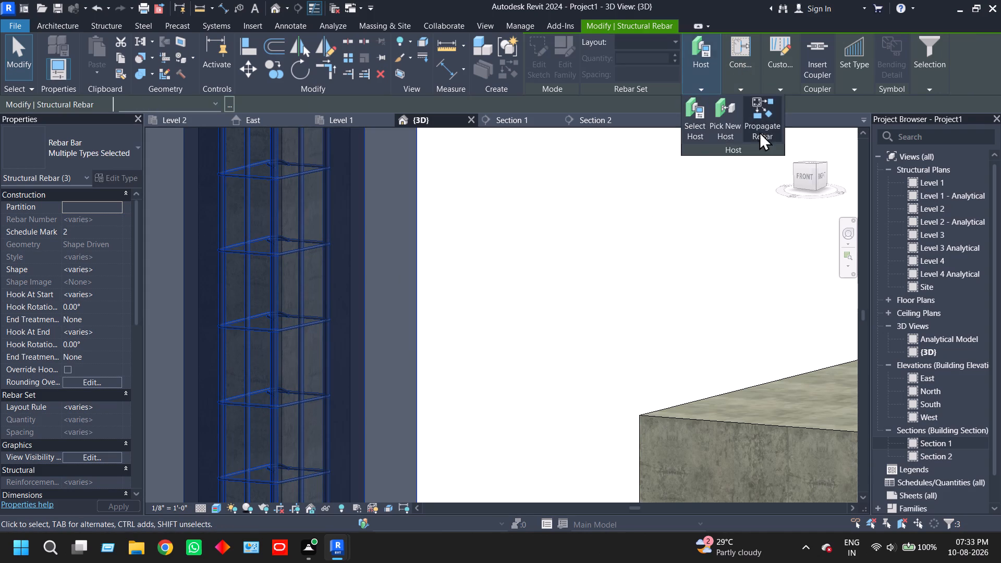
left_click(759, 117)
left_click(564, 48)
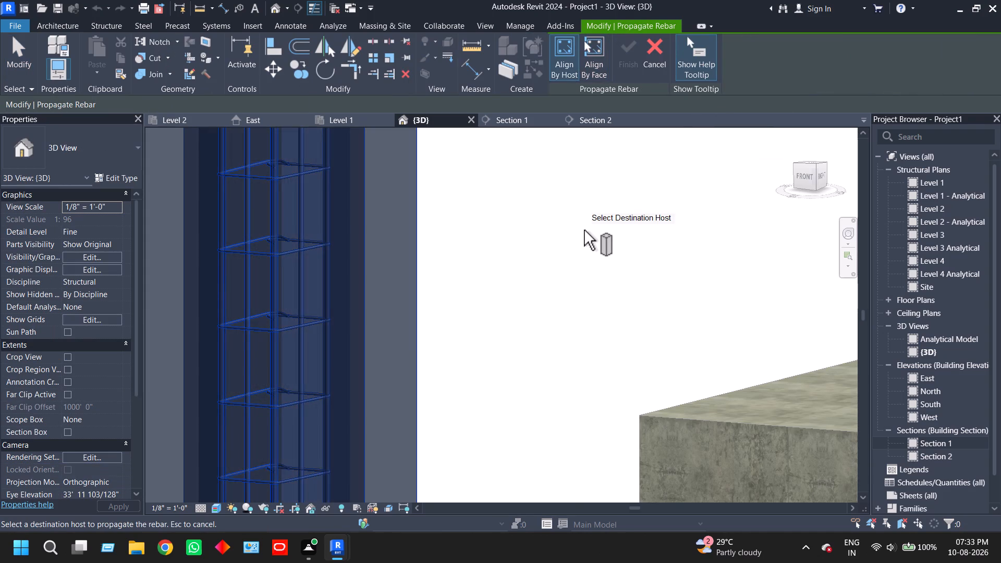
scroll(584, 230, "down", 17)
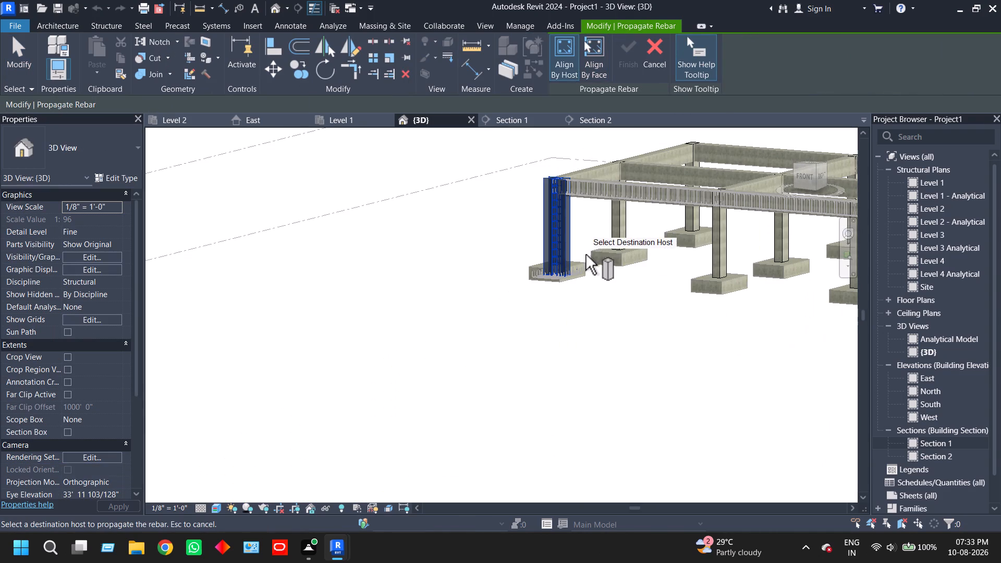
middle_click_drag(585, 254, 616, 226, "shift")
middle_click_drag(659, 258, 311, 228)
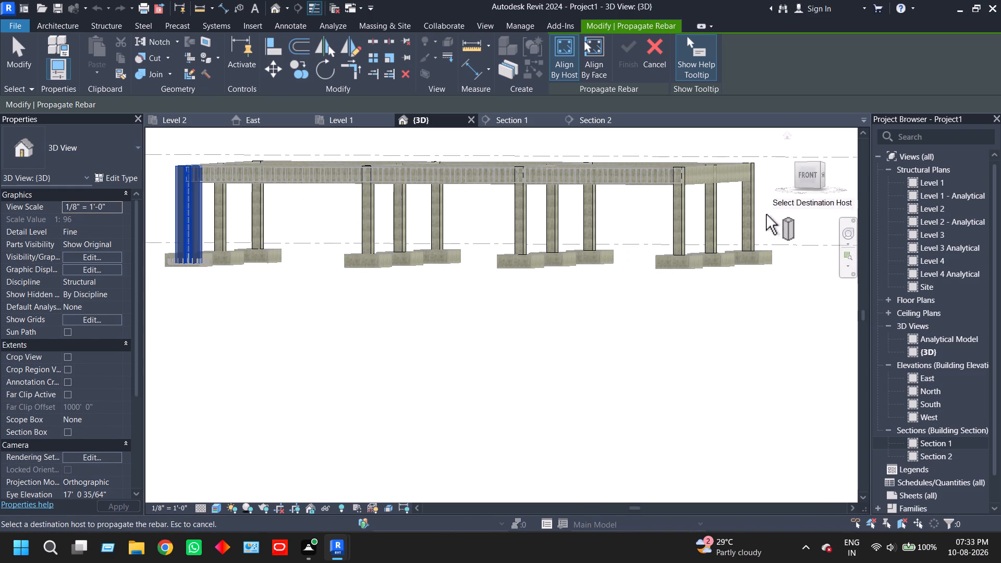
left_click_drag(767, 213, 207, 225)
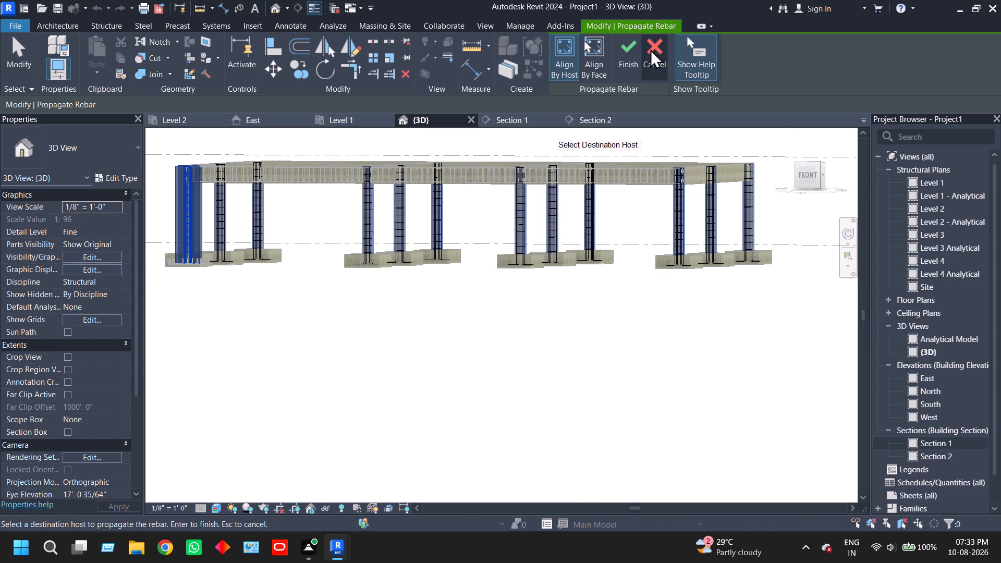
left_click(636, 54)
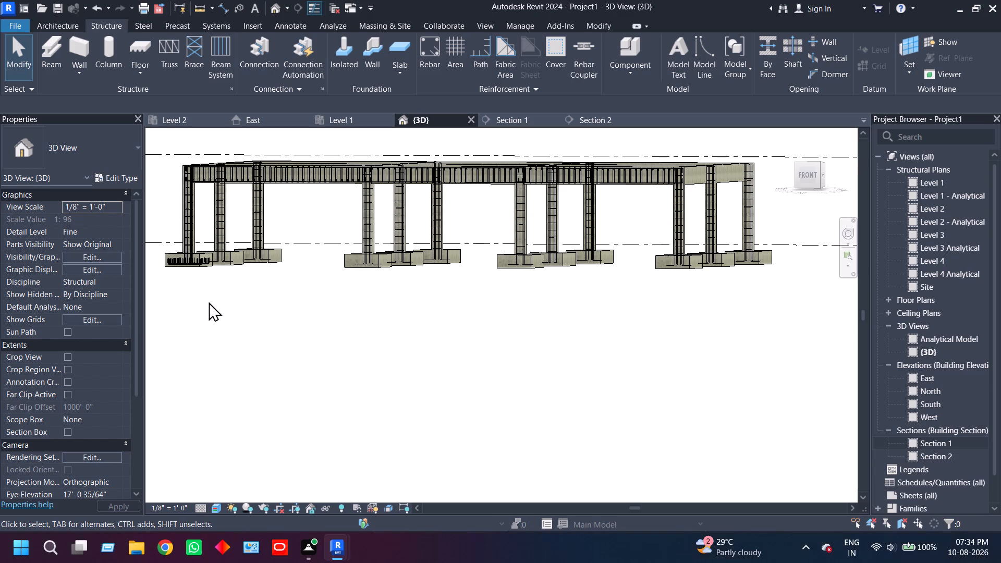
Propagate both 12 mm bar sets of the front corner footing to all other footings, using Align By Host.
scroll(198, 263, "up", 12)
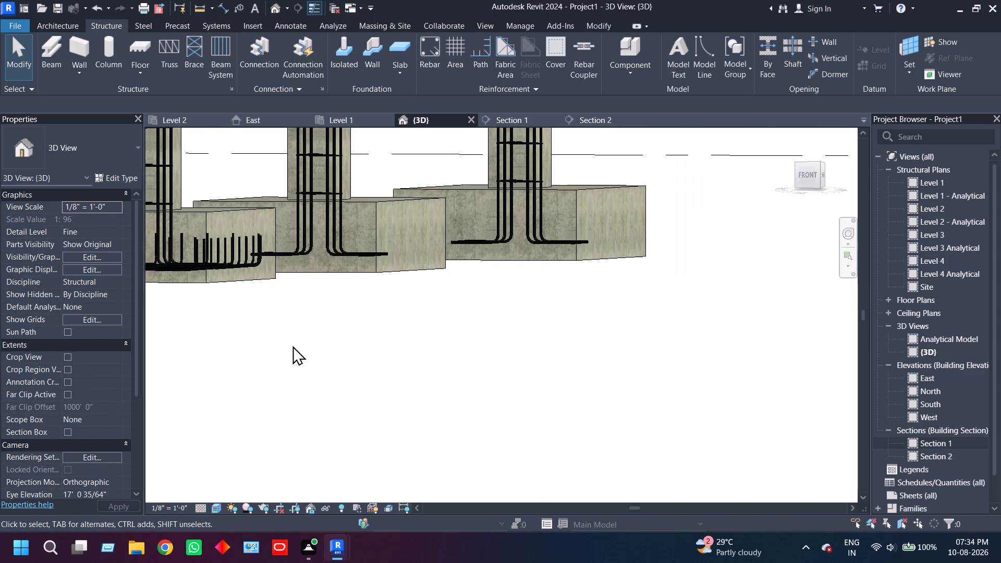
middle_click_drag(258, 335, 253, 369)
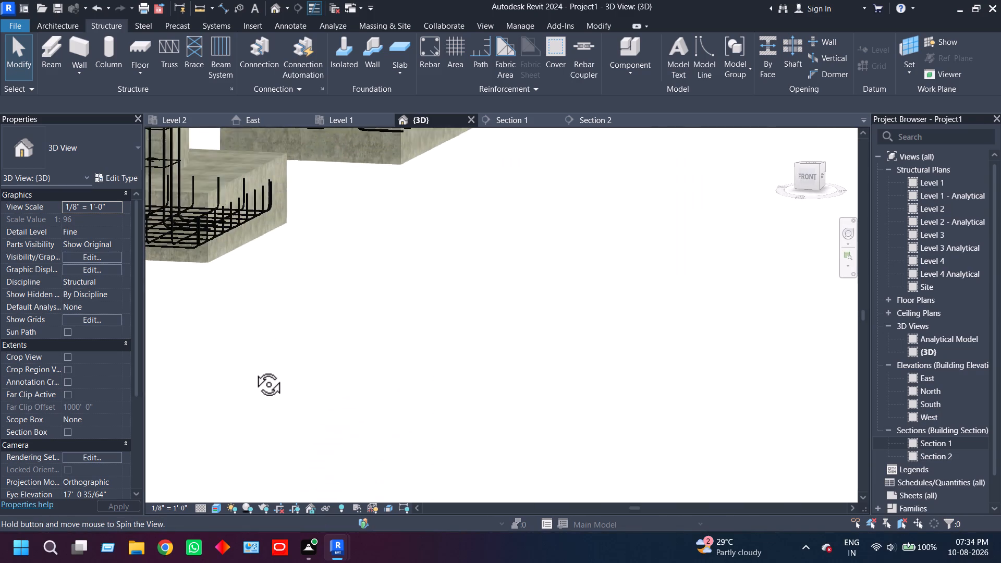
middle_click_drag(253, 369, 252, 369)
left_click(223, 225)
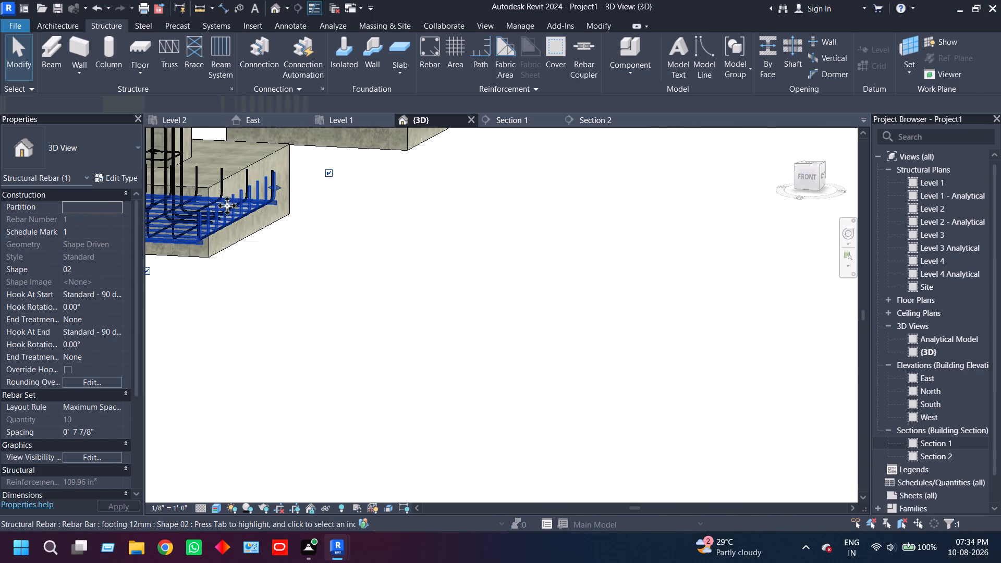
left_click(223, 186, "ctrl")
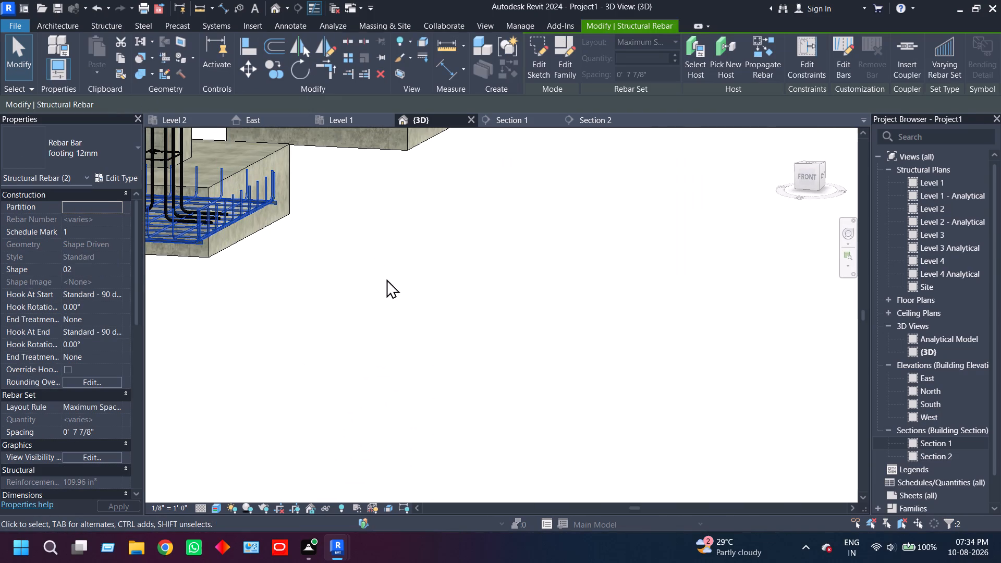
left_click(702, 66)
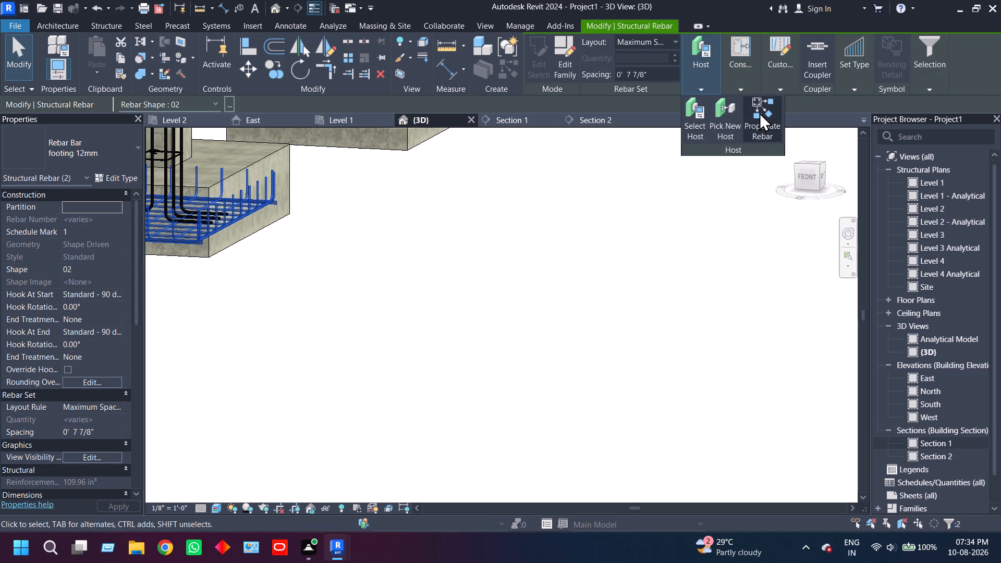
left_click(759, 112)
left_click(560, 59)
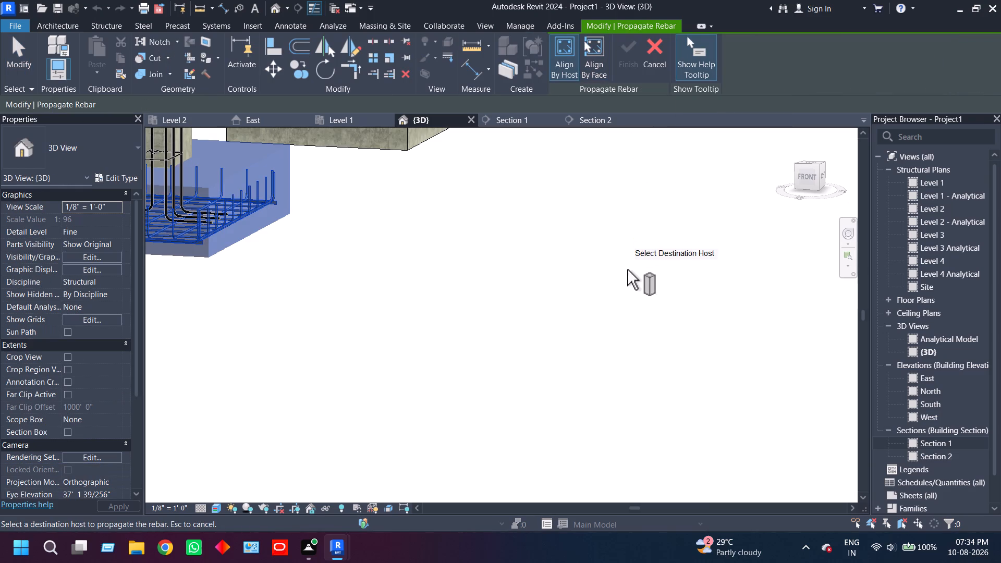
scroll(629, 331, "down", 11)
middle_click_drag(655, 363, 499, 319)
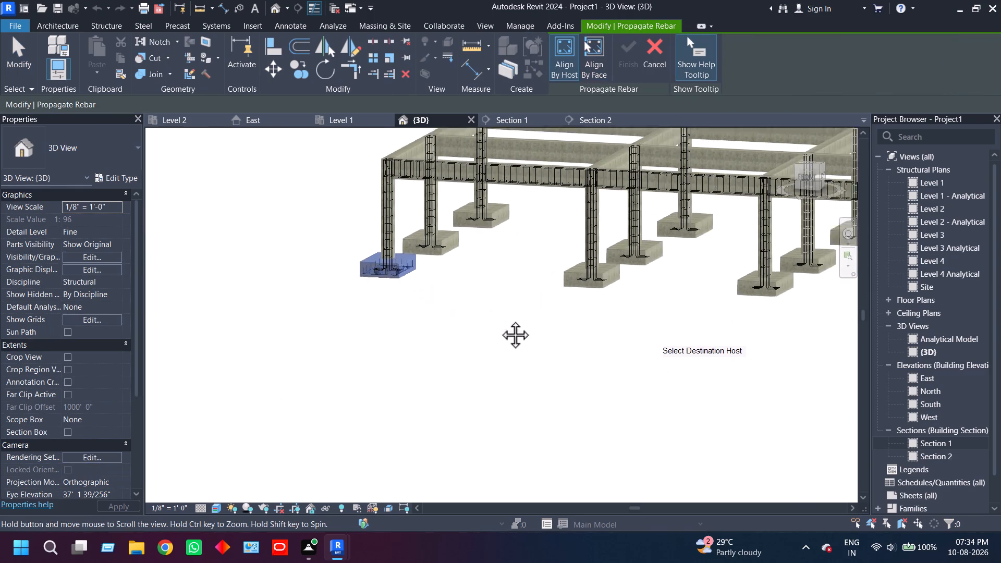
middle_click_drag(499, 319, 465, 316)
middle_click_drag(591, 395, 600, 373)
scroll(600, 373, "down", 2)
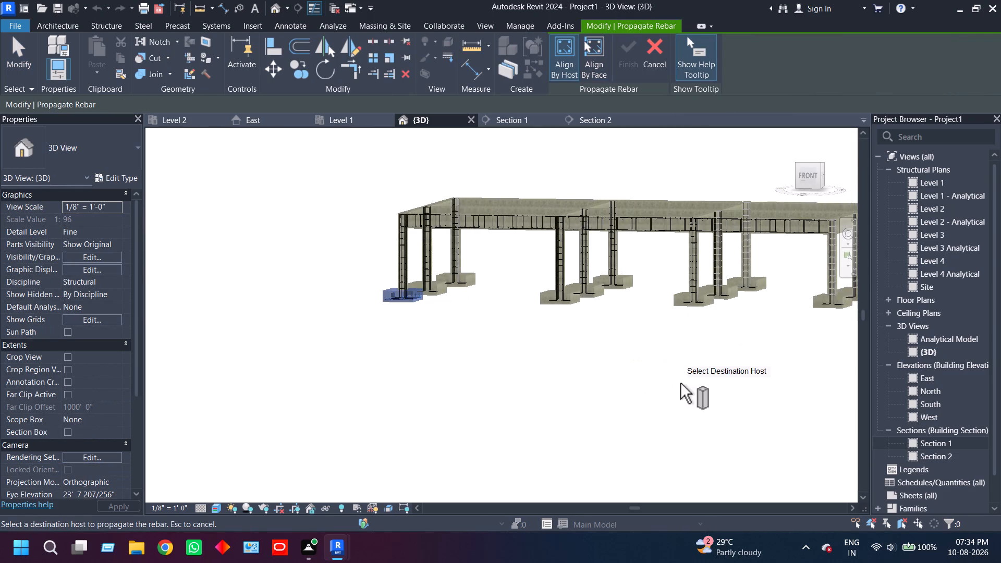
middle_click_drag(681, 383, 535, 356)
left_click_drag(793, 239, 519, 275)
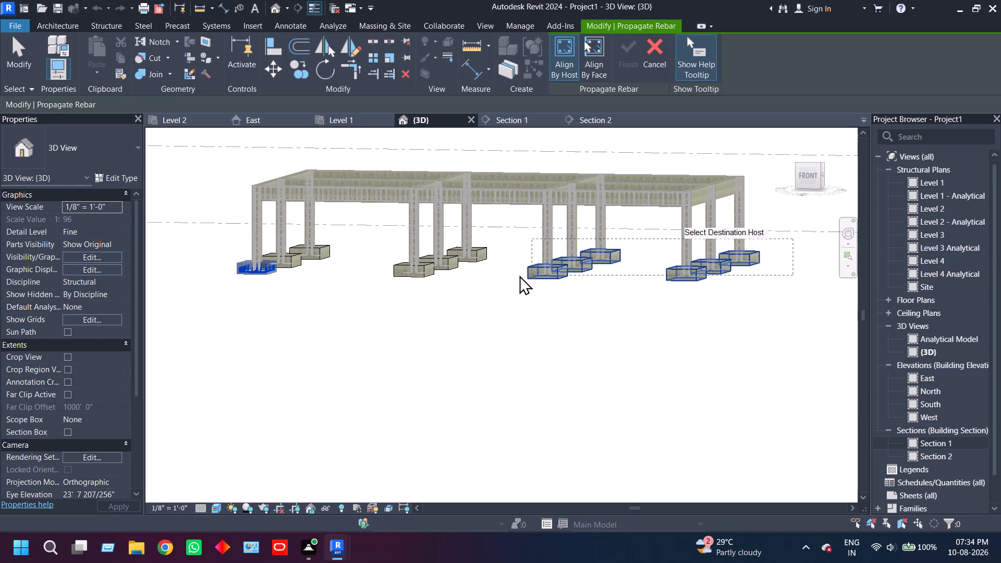
left_click_drag(519, 275, 294, 284)
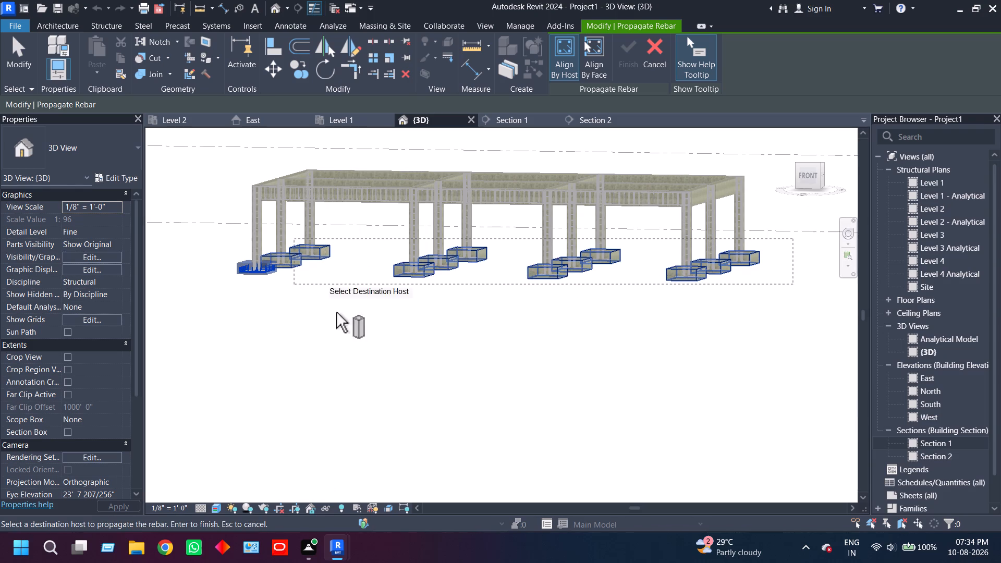
left_click(633, 57)
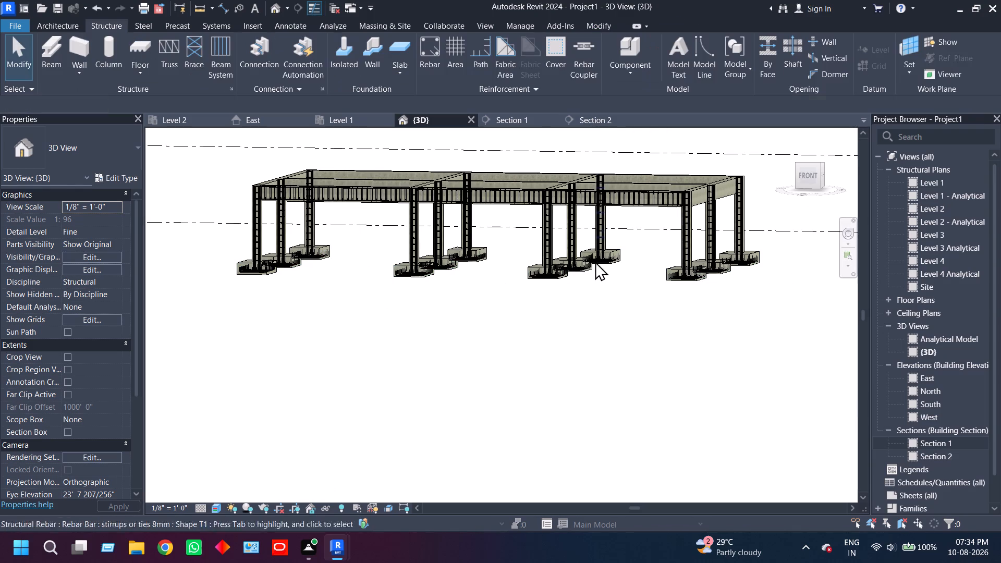
left_click(497, 353)
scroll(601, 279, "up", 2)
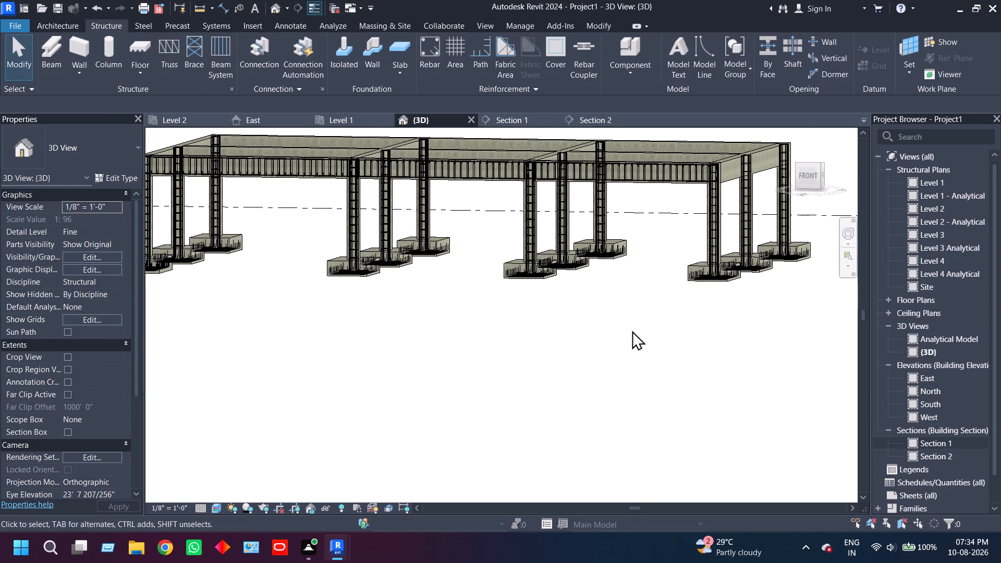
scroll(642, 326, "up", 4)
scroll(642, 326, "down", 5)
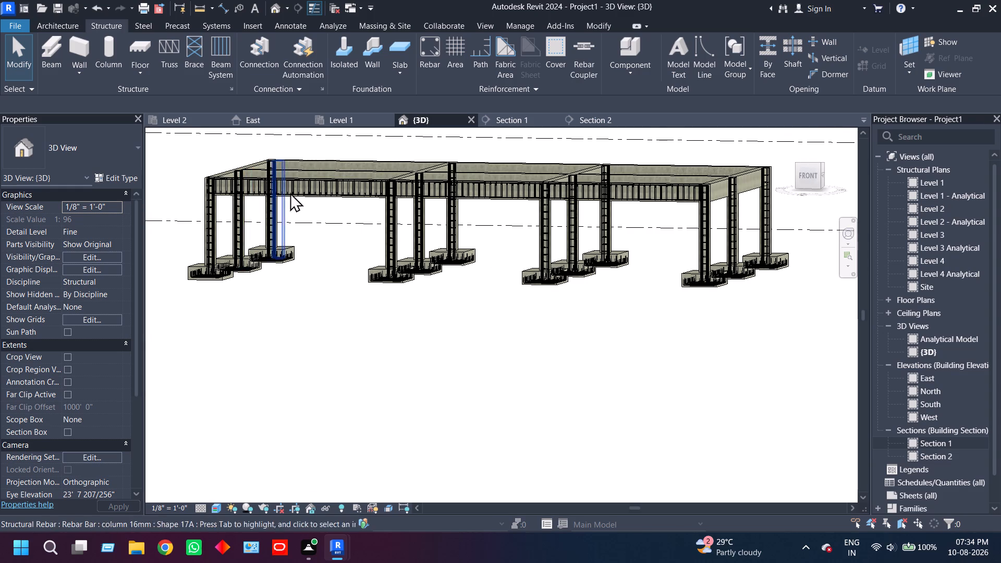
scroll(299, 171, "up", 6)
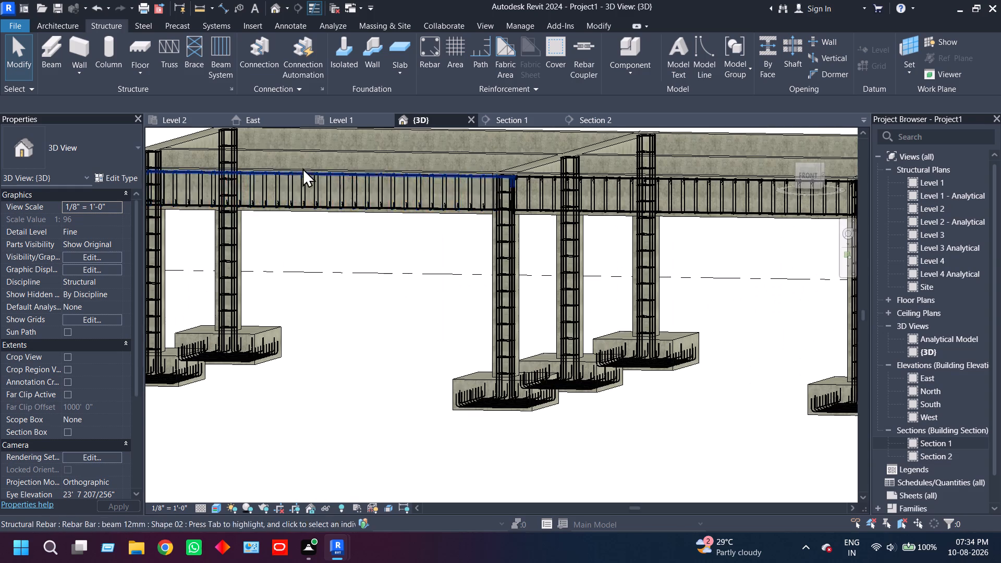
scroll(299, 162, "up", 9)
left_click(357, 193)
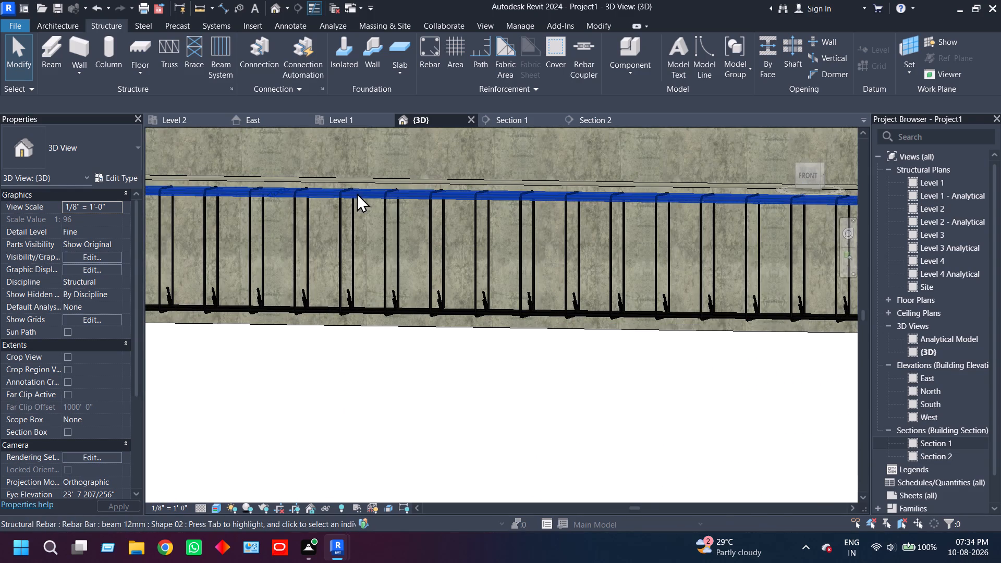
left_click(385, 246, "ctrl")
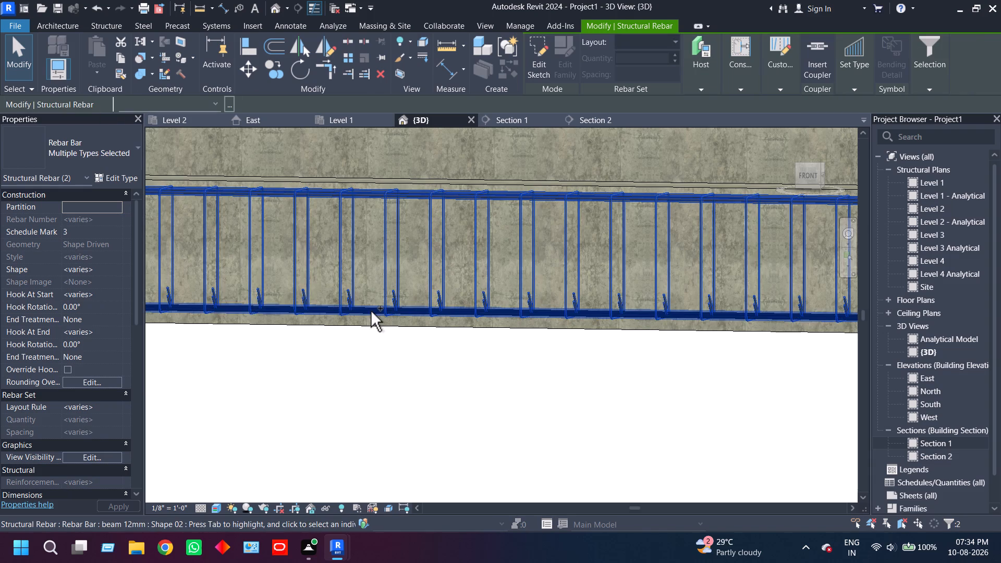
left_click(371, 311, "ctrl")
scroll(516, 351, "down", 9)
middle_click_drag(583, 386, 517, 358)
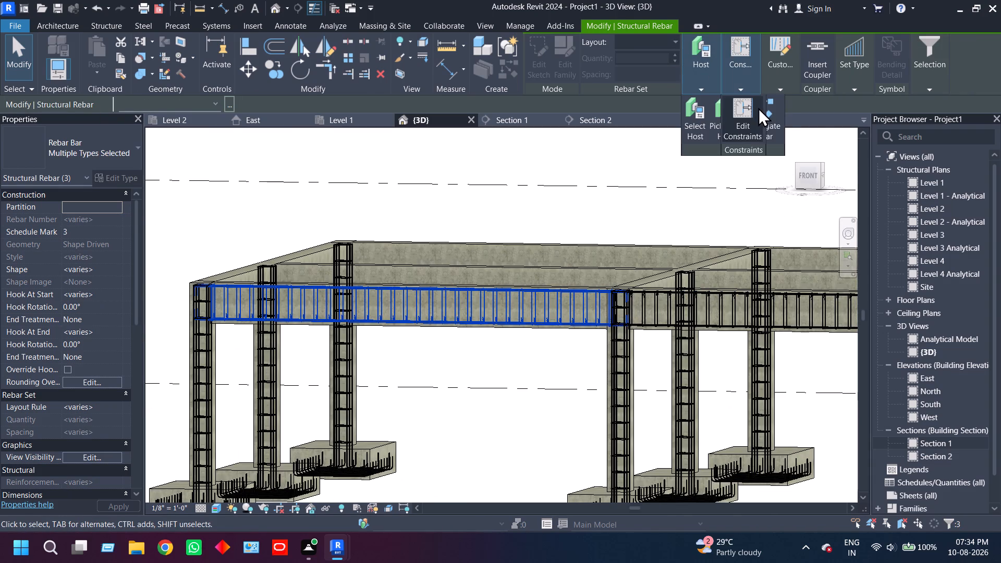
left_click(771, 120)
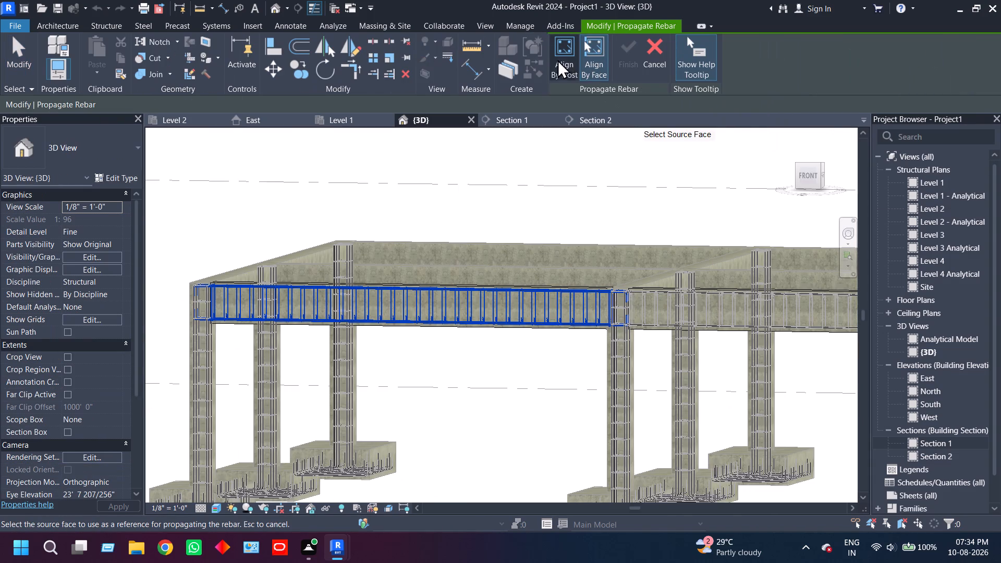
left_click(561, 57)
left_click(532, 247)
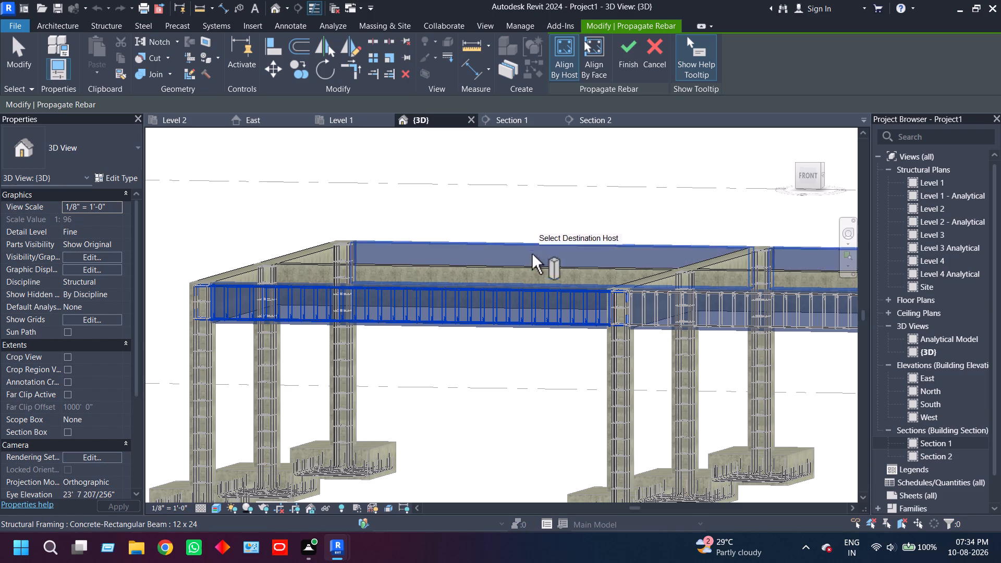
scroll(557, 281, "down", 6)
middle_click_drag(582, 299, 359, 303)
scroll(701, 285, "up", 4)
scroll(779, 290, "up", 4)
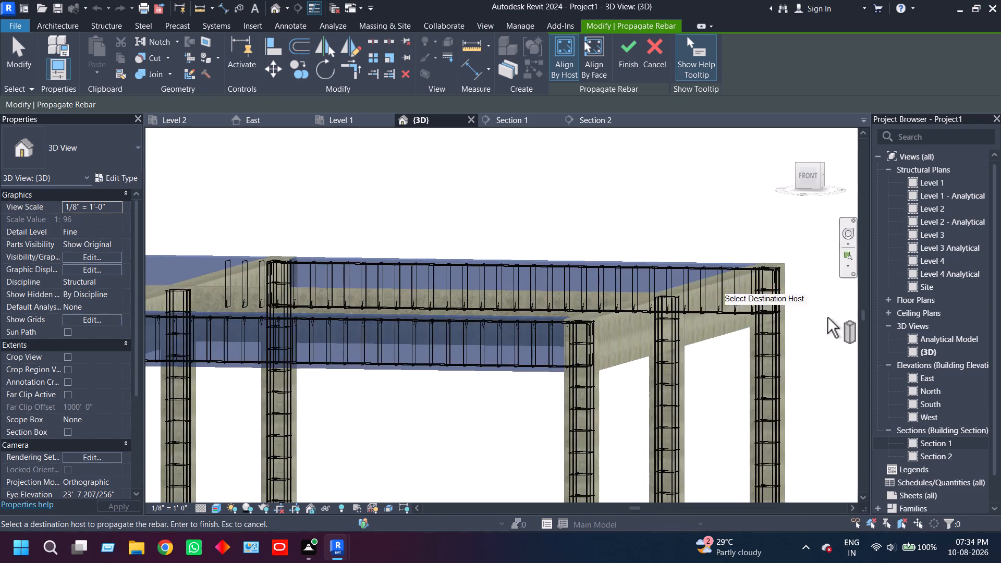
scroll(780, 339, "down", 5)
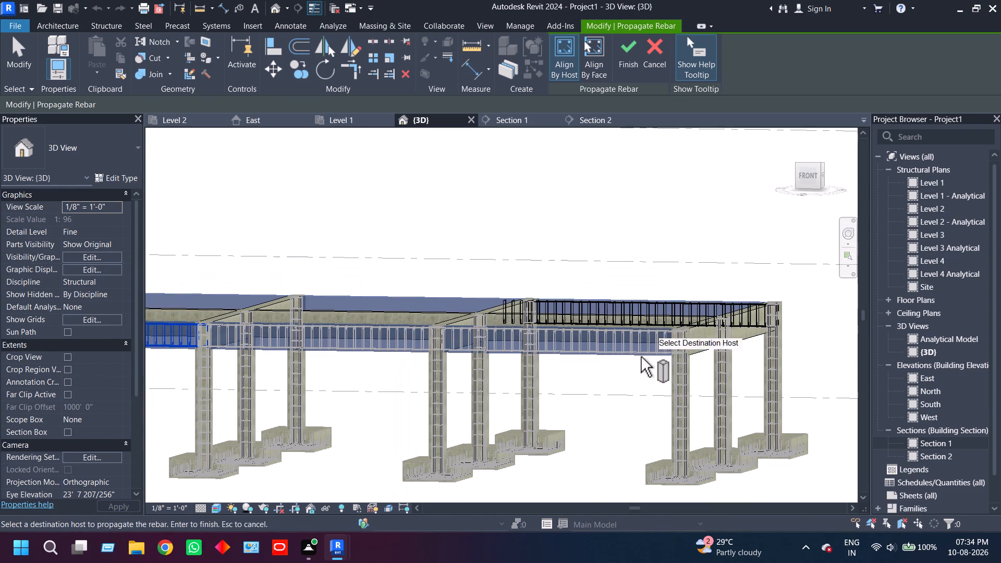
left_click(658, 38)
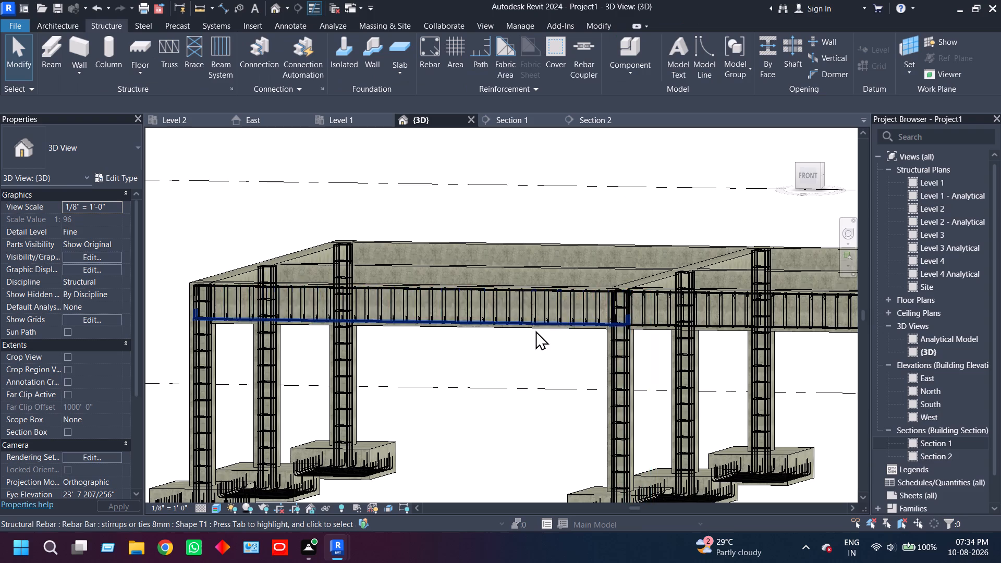
Select the top 12 mm bars and 8 mm stirrups of the first front beam span together for propagating.
scroll(535, 331, "down", 5)
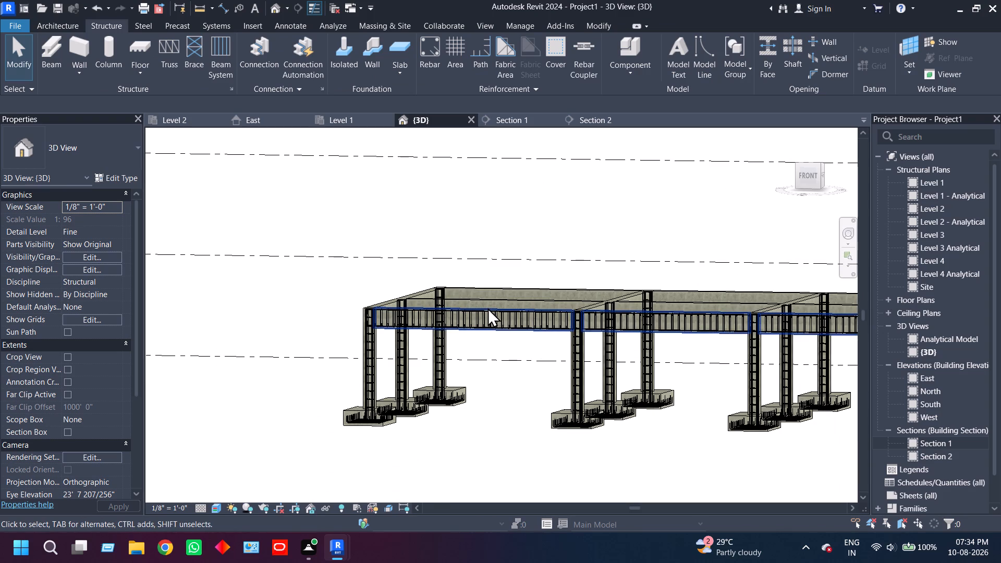
scroll(486, 308, "up", 14)
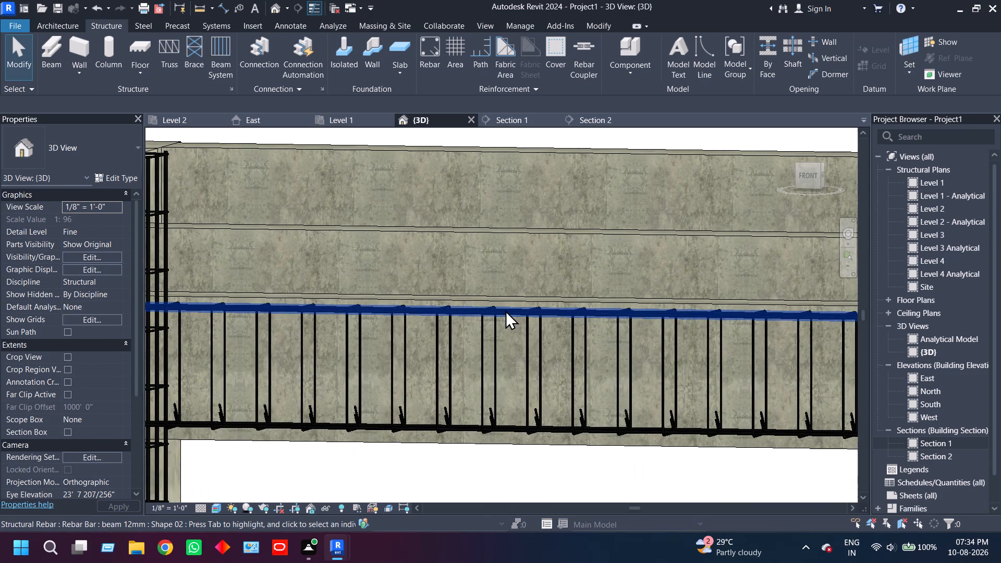
left_click(505, 310)
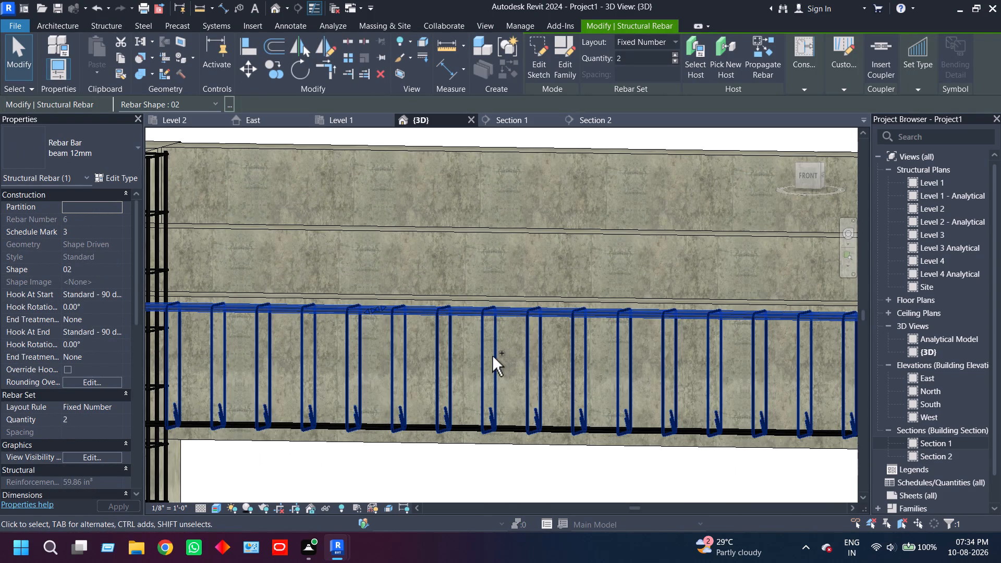
left_click(492, 356, "ctrl")
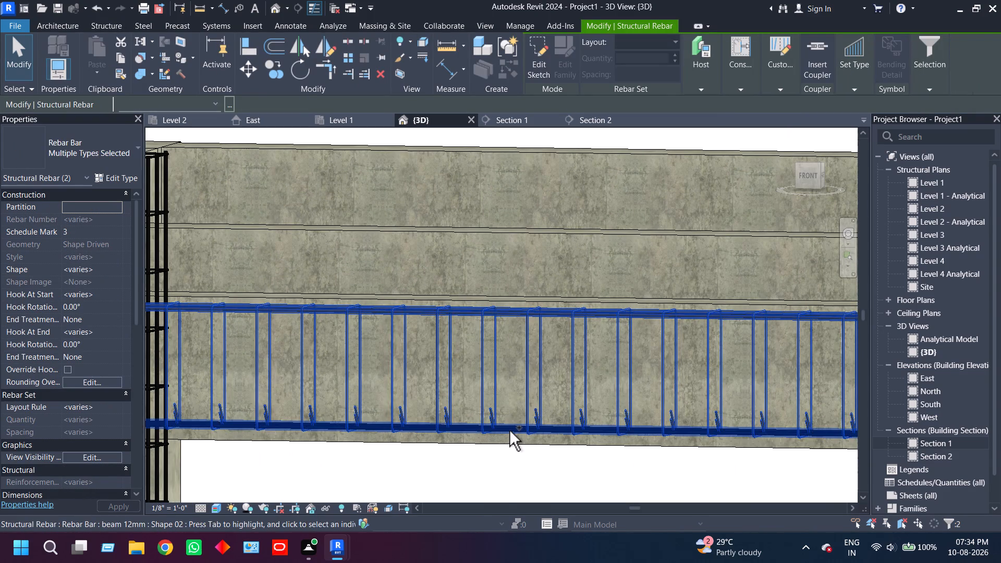
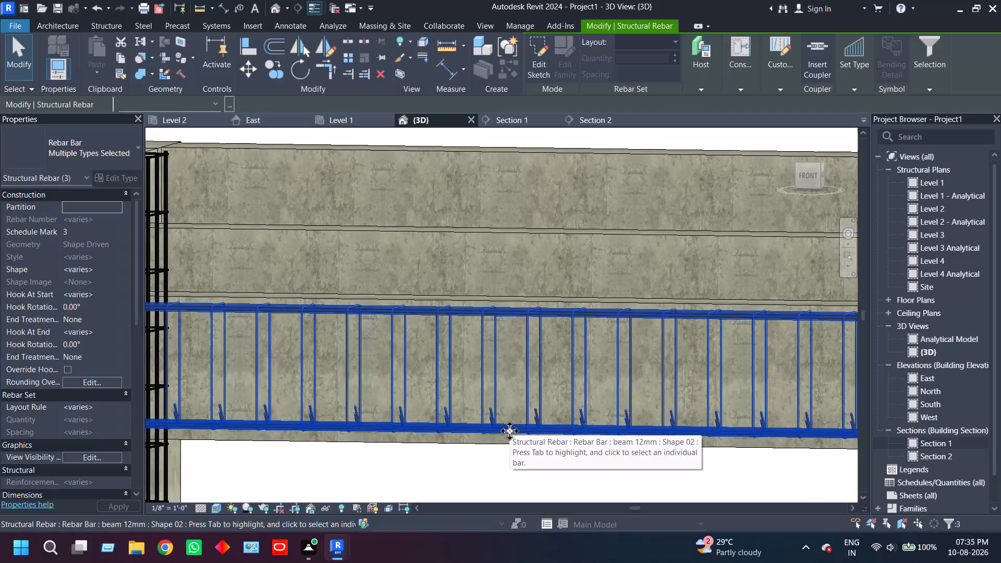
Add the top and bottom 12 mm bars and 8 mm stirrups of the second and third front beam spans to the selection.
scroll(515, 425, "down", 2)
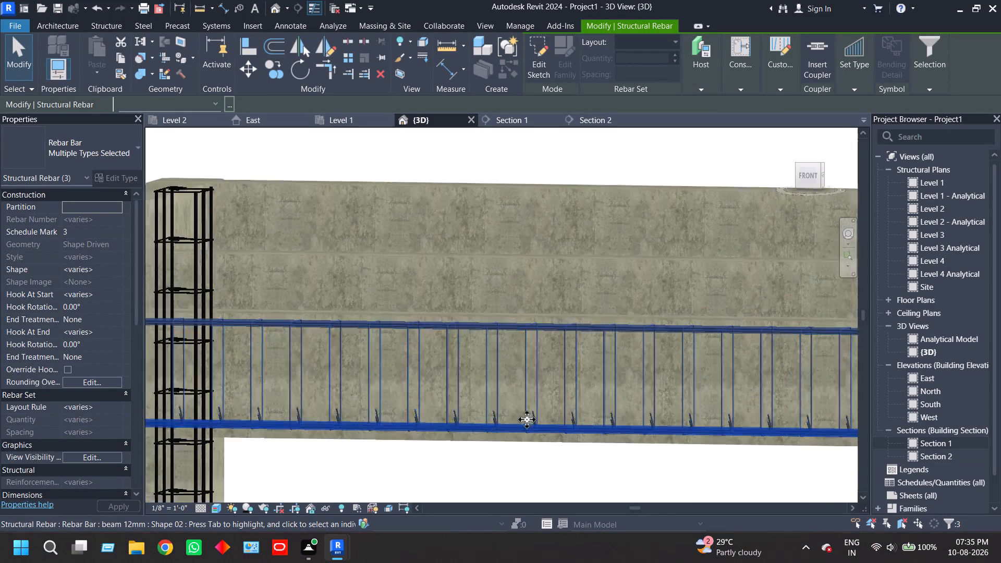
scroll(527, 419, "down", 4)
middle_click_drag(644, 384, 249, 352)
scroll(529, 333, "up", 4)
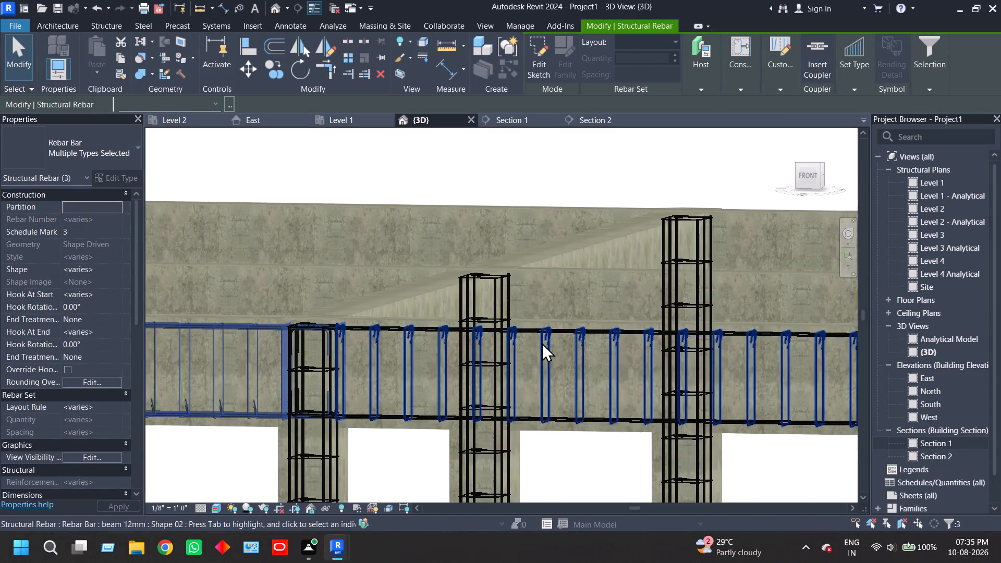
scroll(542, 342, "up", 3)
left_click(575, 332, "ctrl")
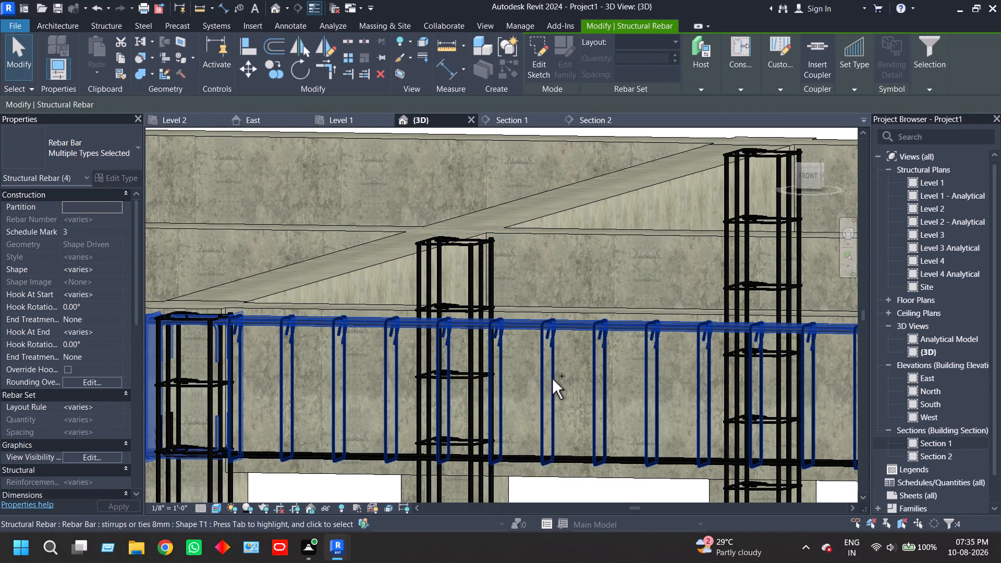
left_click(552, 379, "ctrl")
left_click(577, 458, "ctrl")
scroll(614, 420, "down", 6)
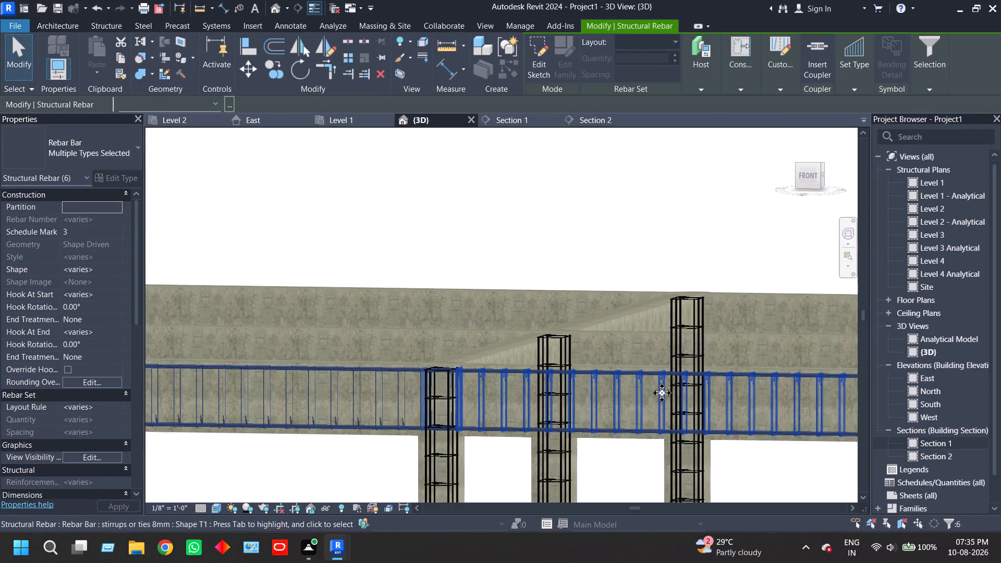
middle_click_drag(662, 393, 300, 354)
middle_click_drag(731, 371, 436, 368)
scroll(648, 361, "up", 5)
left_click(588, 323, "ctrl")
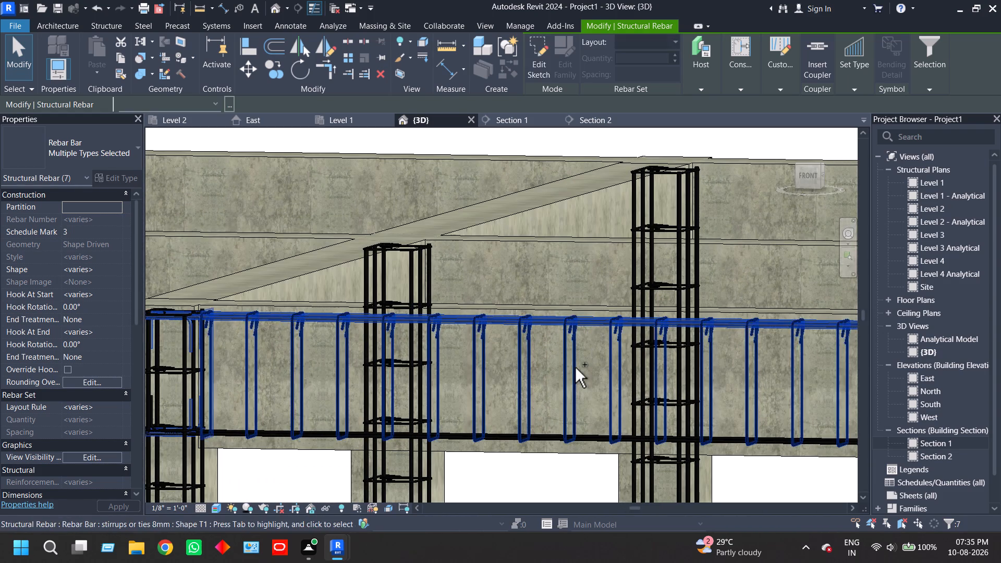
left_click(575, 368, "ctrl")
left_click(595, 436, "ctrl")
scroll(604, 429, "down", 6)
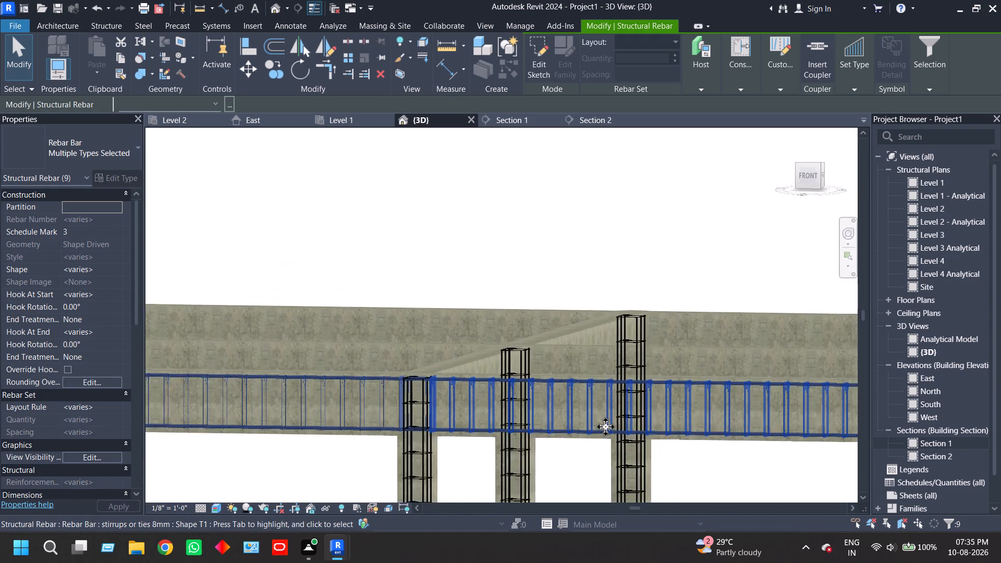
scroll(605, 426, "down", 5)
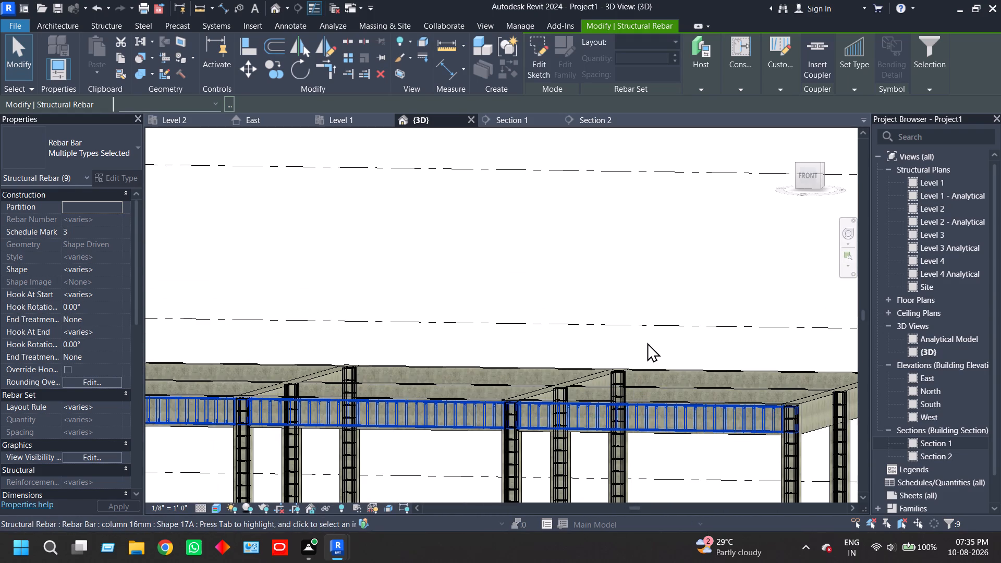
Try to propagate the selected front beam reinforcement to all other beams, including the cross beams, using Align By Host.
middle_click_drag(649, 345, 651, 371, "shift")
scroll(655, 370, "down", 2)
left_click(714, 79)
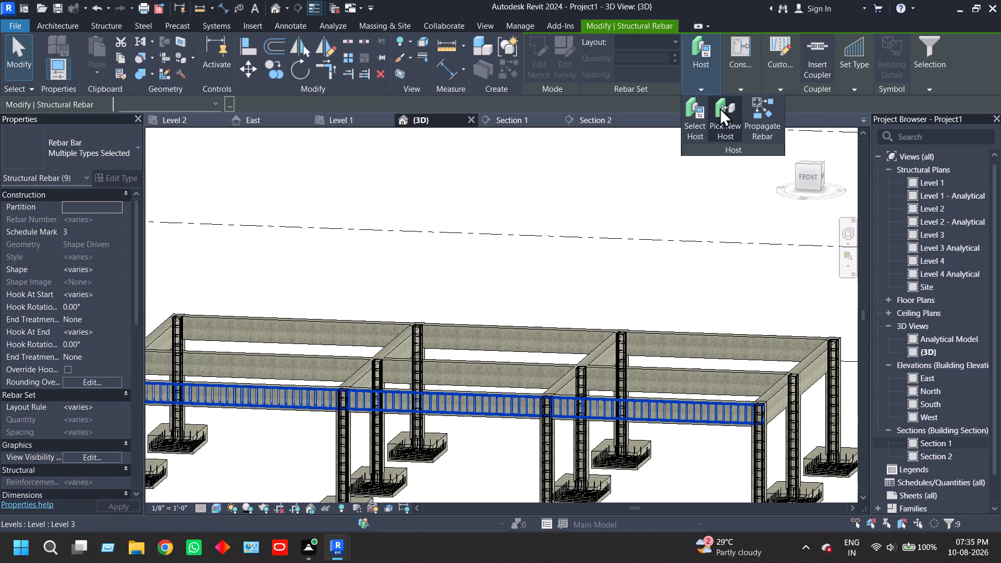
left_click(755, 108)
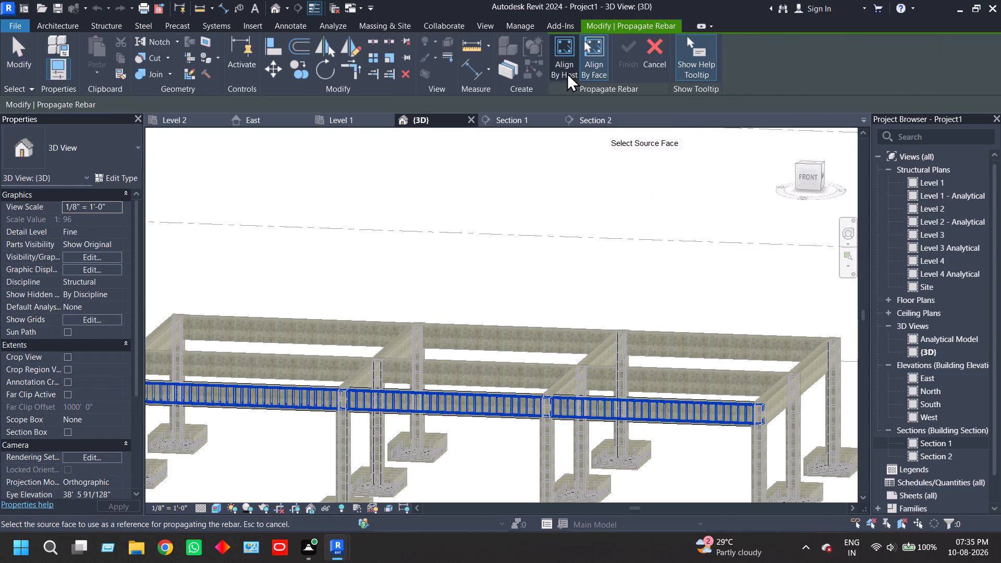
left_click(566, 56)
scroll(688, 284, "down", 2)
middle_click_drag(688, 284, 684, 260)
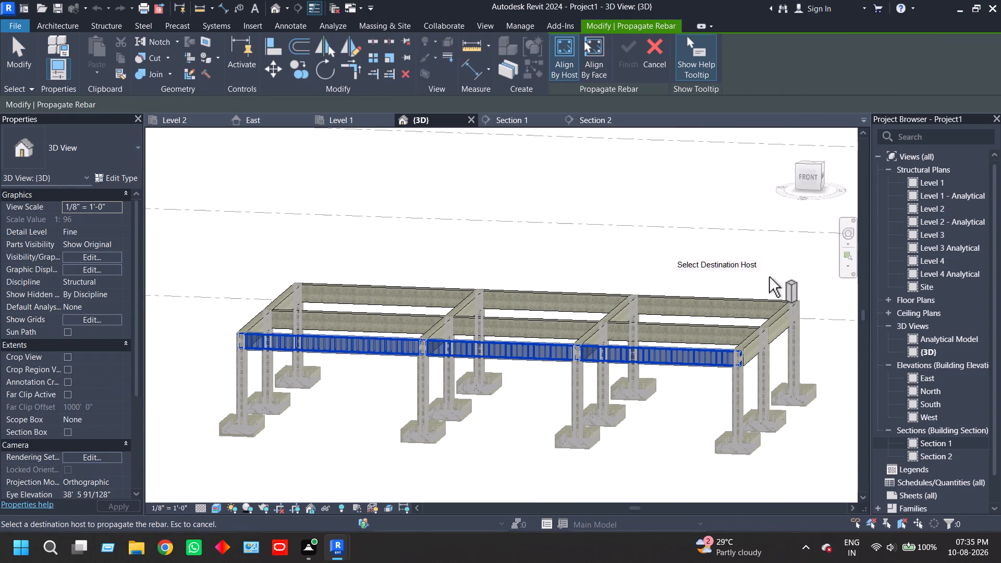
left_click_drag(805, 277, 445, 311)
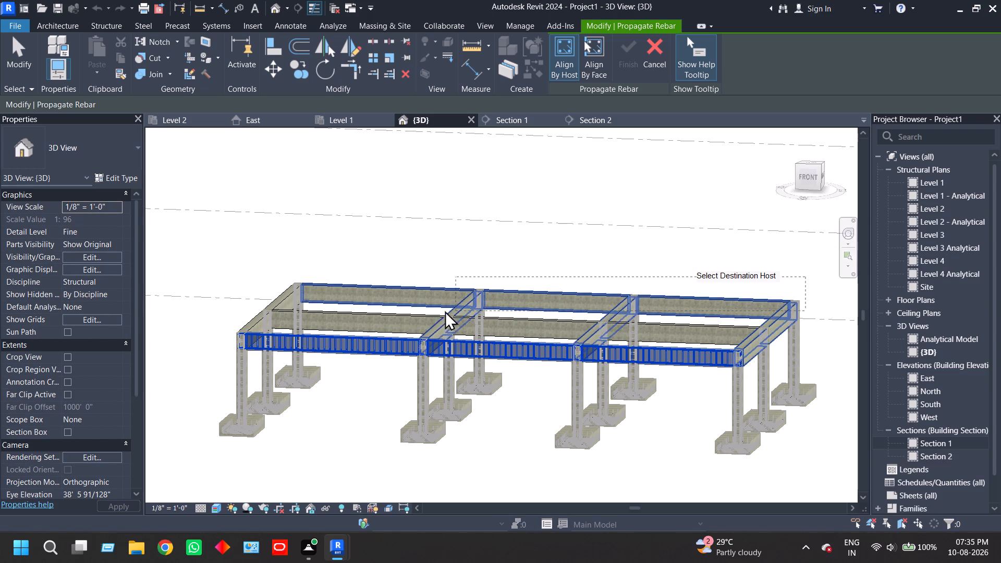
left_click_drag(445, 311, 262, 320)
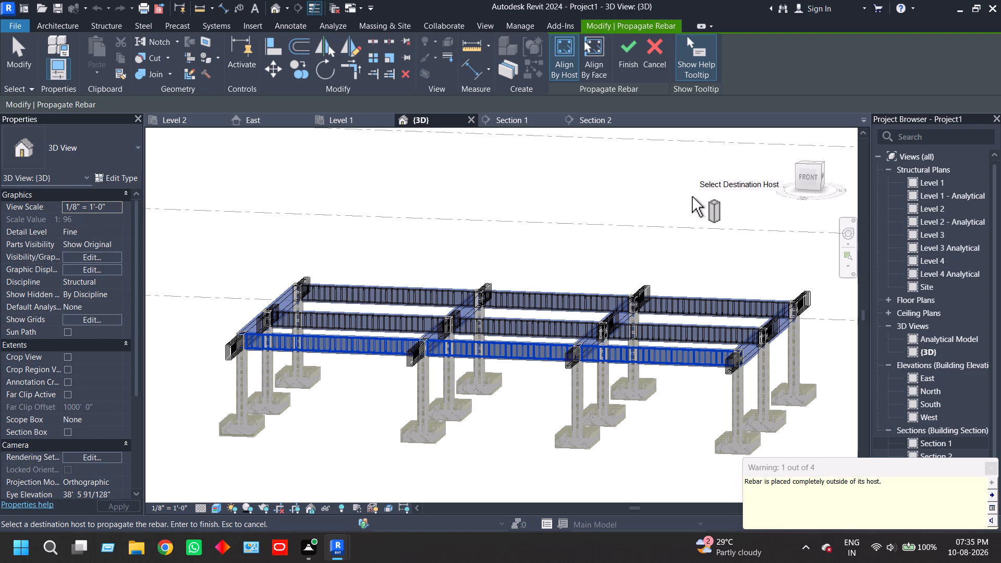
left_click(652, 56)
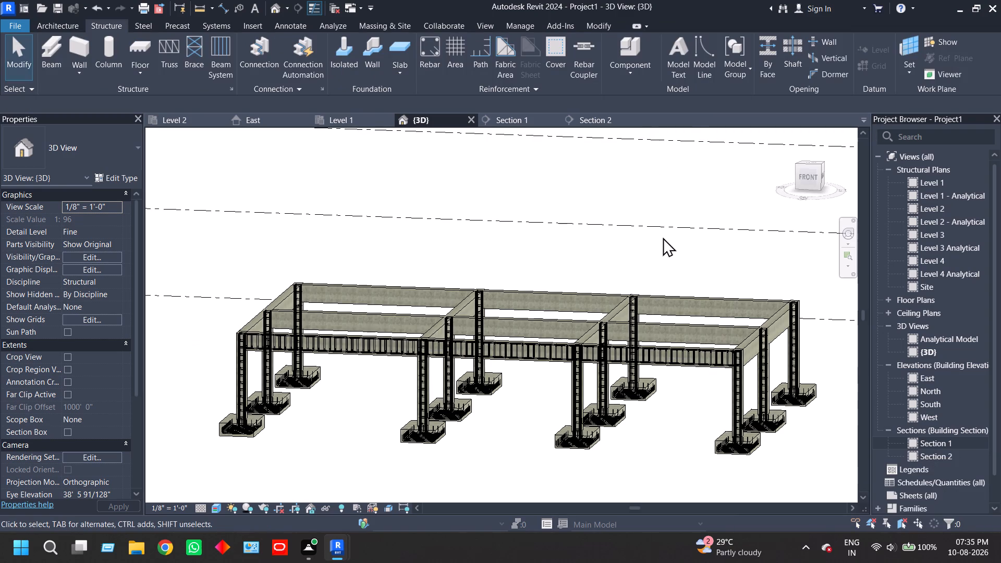
Select the top and bottom 12 mm bars and 8 mm stirrups of all three front beam spans together.
scroll(643, 335, "up", 8)
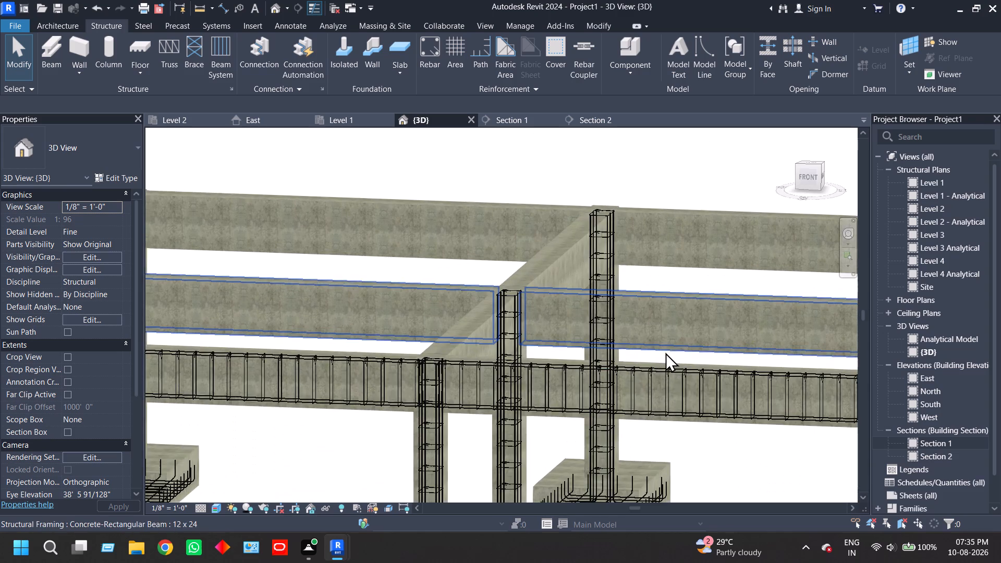
scroll(668, 374, "down", 3)
scroll(616, 390, "up", 5)
scroll(543, 375, "up", 2)
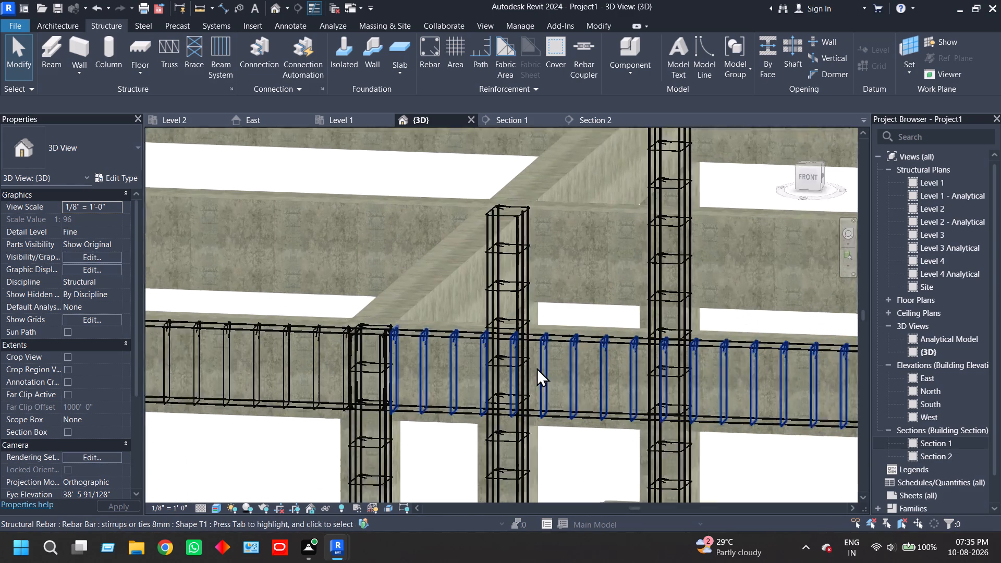
scroll(536, 368, "up", 1)
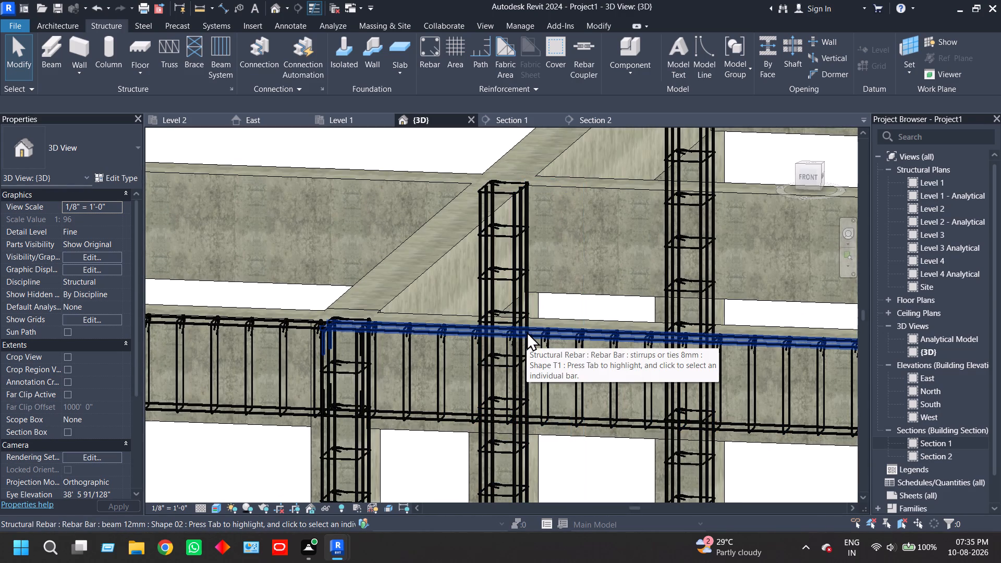
left_click(527, 332)
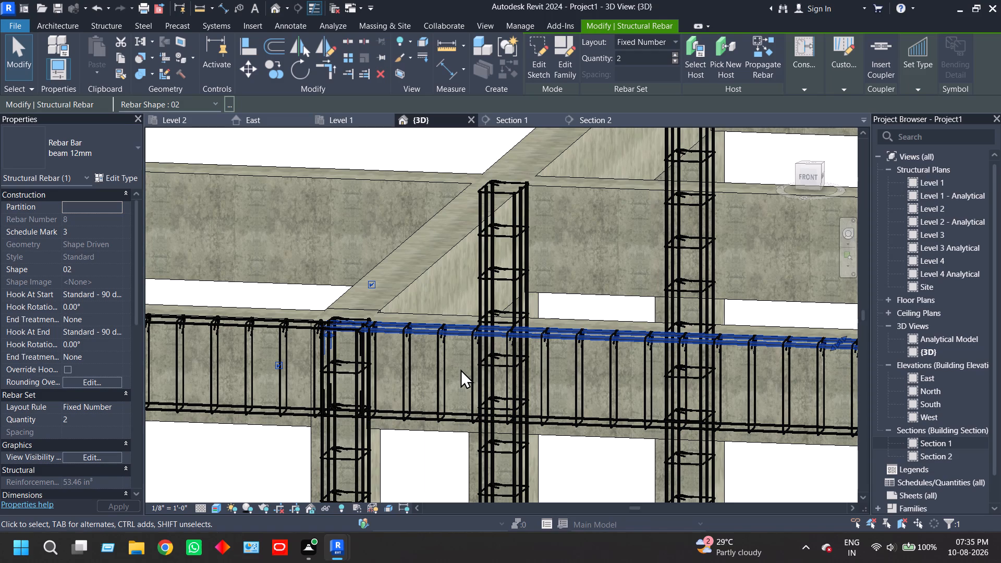
left_click(439, 389, "ctrl")
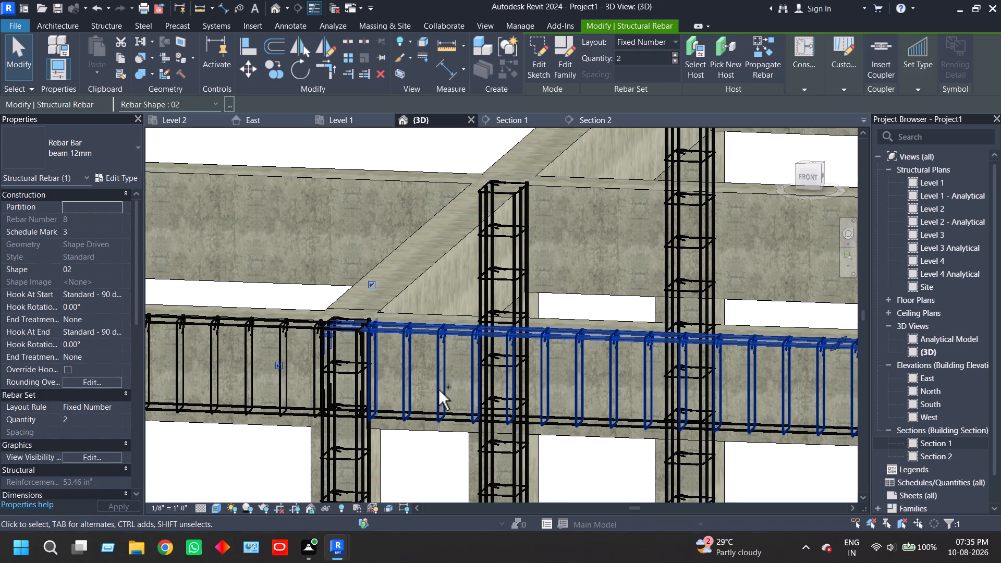
left_click(425, 421, "ctrl")
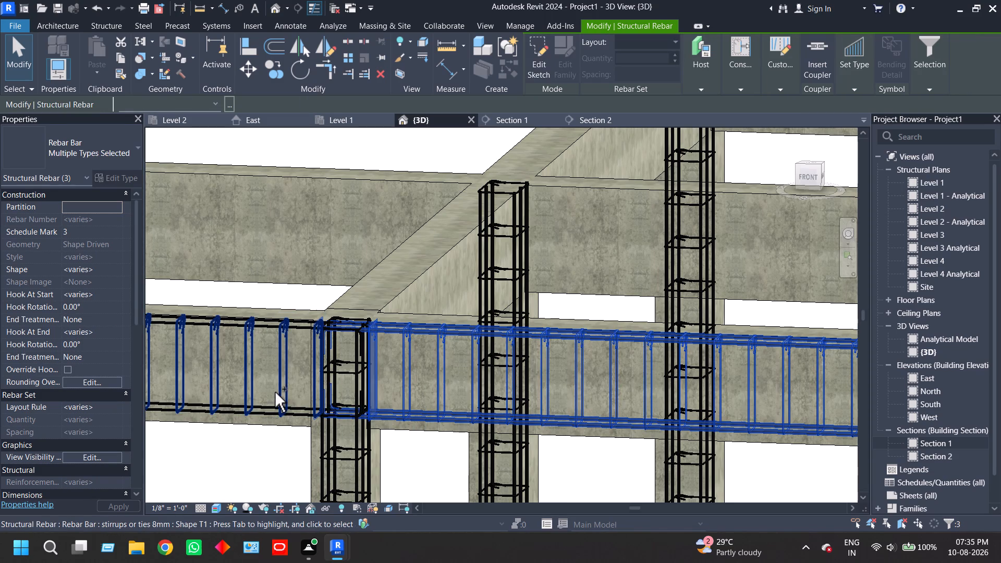
left_click(279, 389, "ctrl")
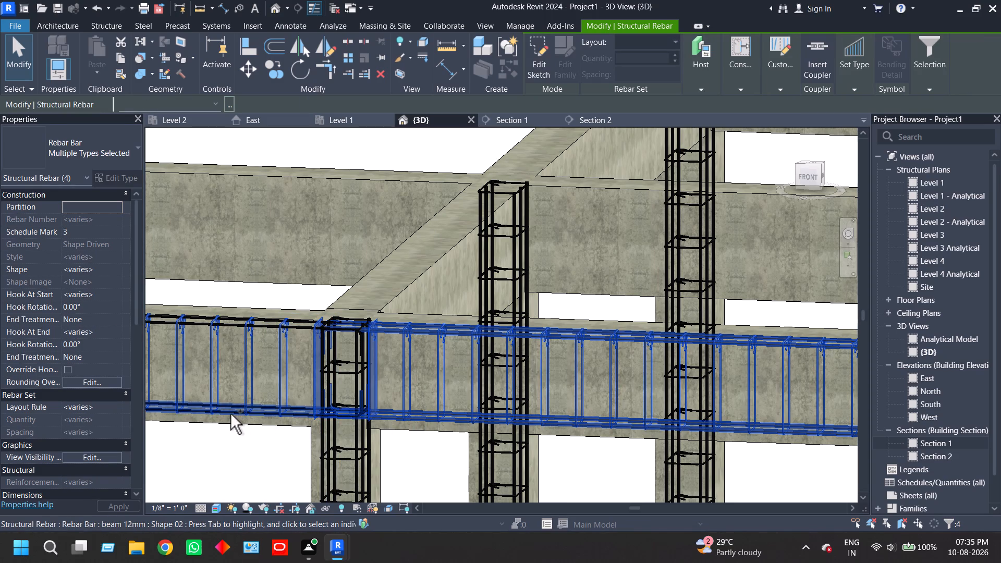
left_click(230, 414, "ctrl")
left_click(233, 328, "ctrl")
scroll(256, 356, "down", 3)
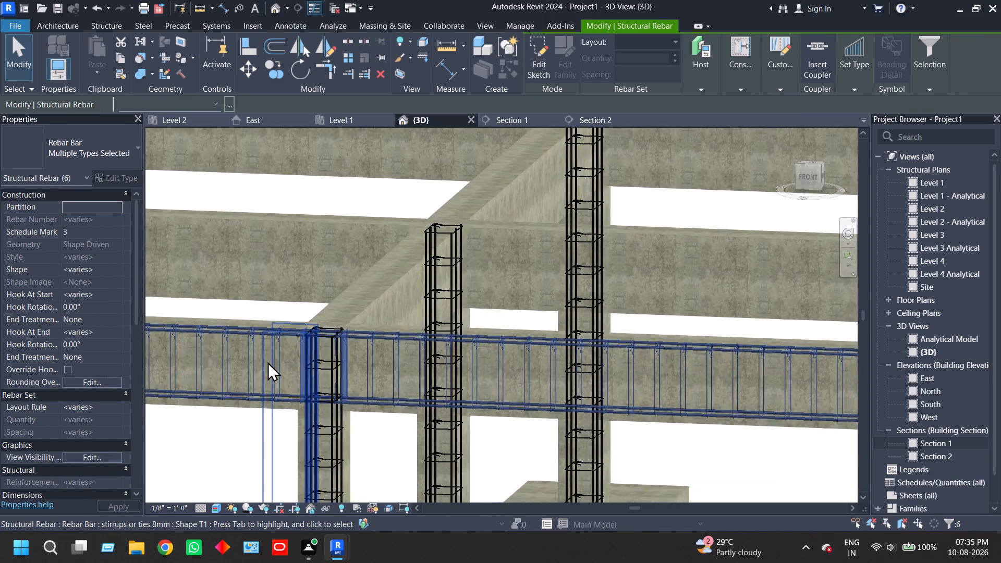
scroll(267, 362, "down", 2)
middle_click_drag(350, 385, 934, 343)
scroll(332, 331, "up", 4)
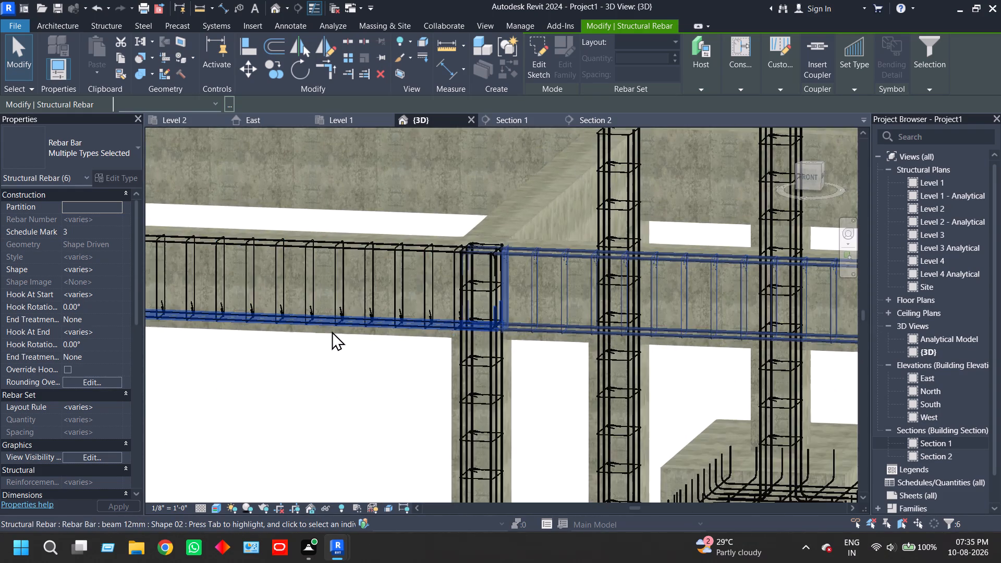
left_click(346, 327, "ctrl")
left_click(341, 293, "ctrl")
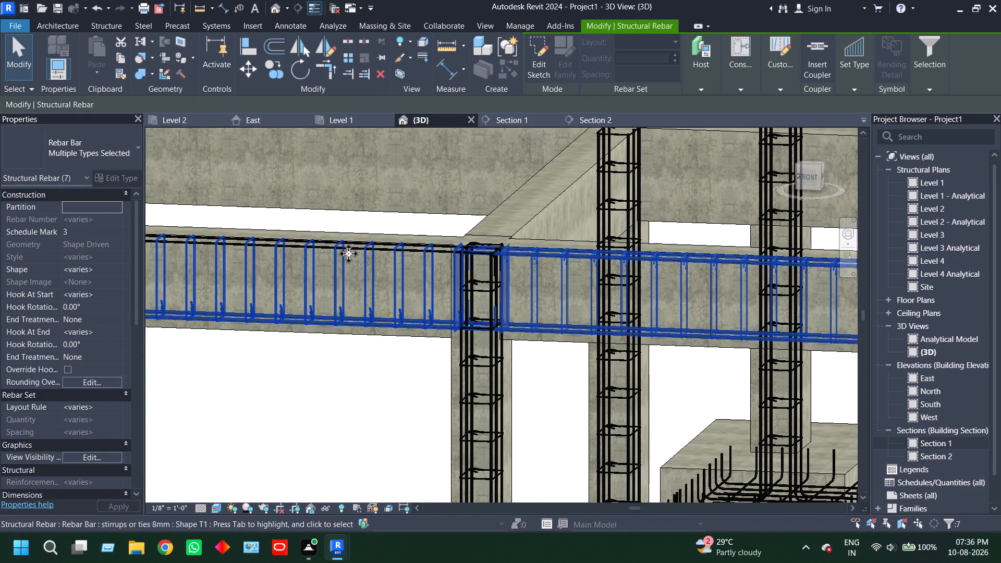
left_click(350, 251, "ctrl")
scroll(502, 219, "down", 2)
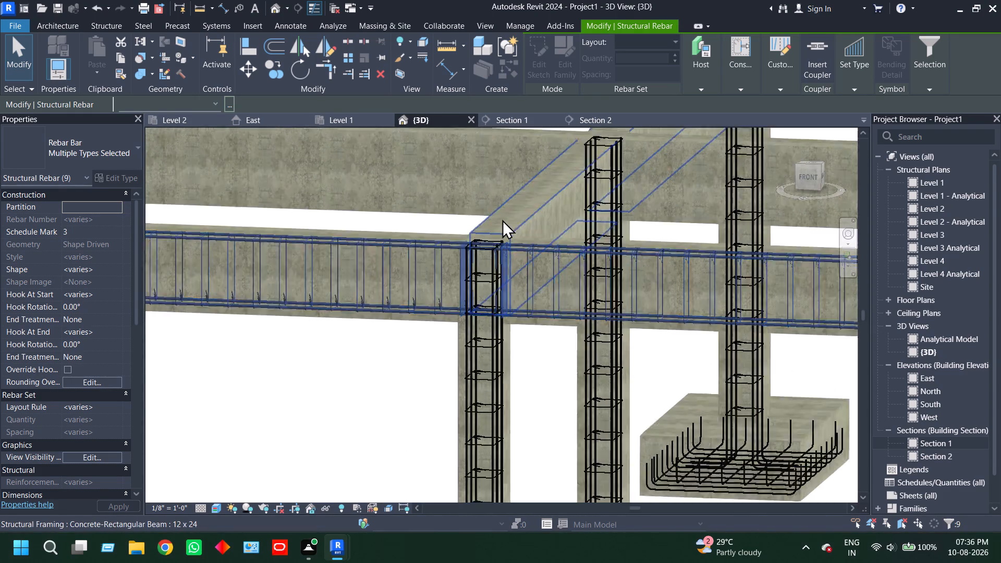
scroll(502, 219, "down", 7)
middle_click_drag(446, 200, 352, 368)
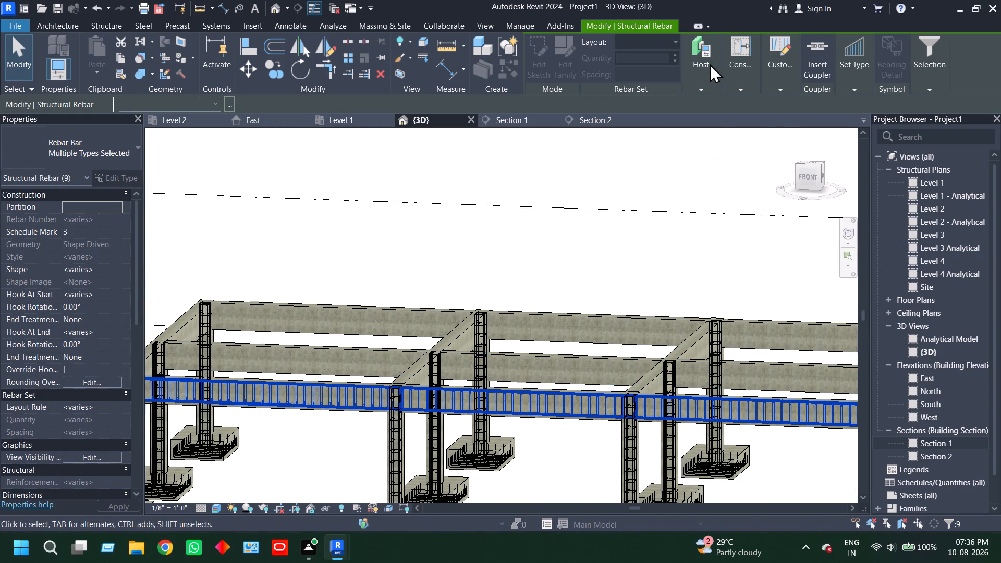
Propagate the selected front beam reinforcement only to the parallel rear and middle beam rows, using Align By Host.
left_click(709, 64)
left_click(752, 116)
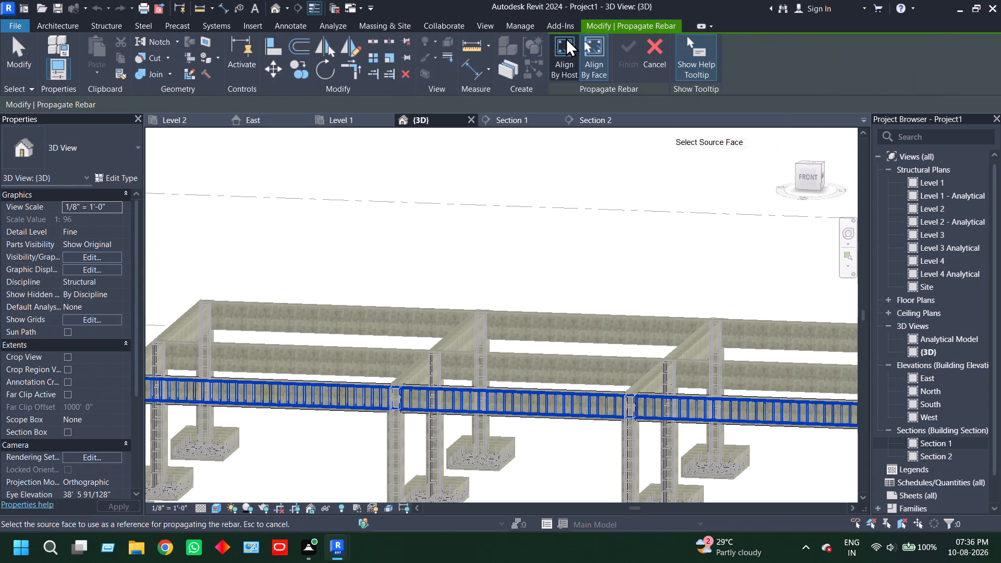
left_click(566, 38)
left_click(381, 308)
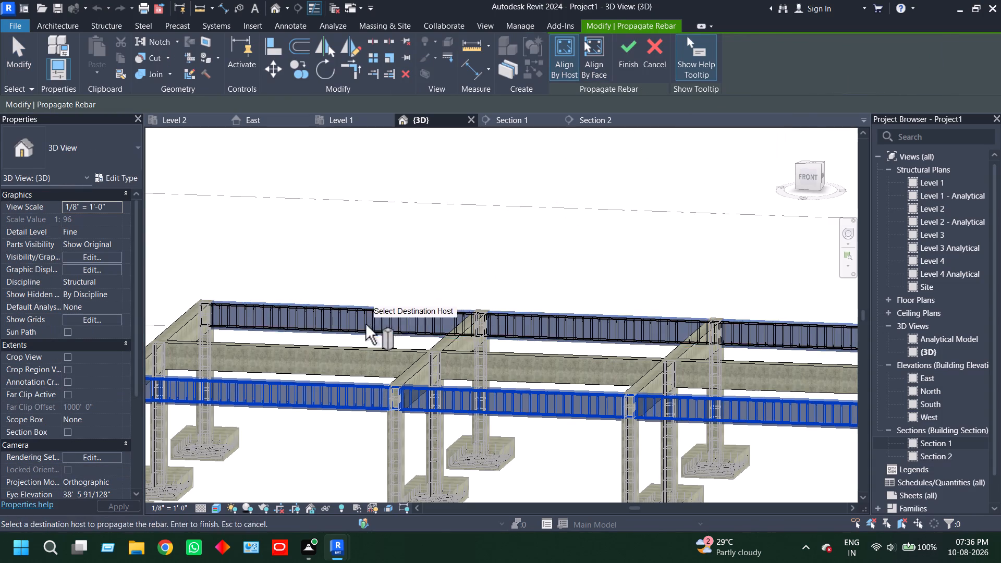
left_click(357, 348)
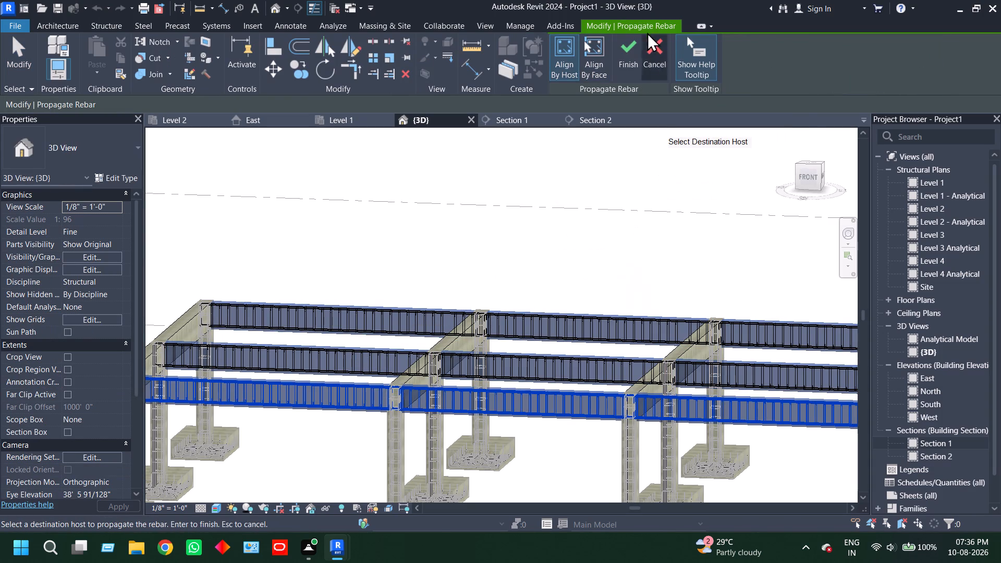
left_click(632, 55)
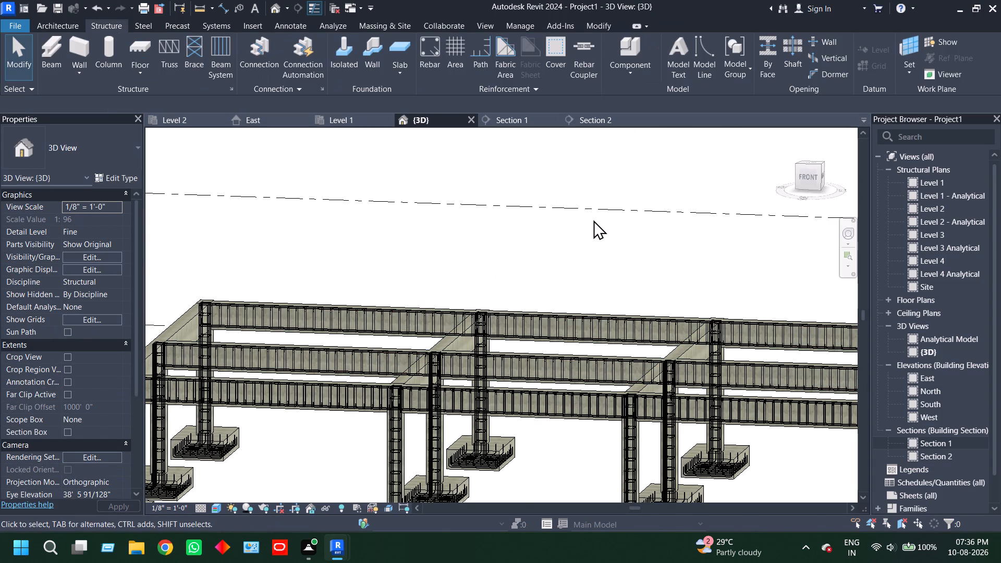
Examine the propagated reinforcement along the front, middle and rear beam rows in the {3D} view.
scroll(493, 317, "up", 13)
scroll(673, 320, "down", 4)
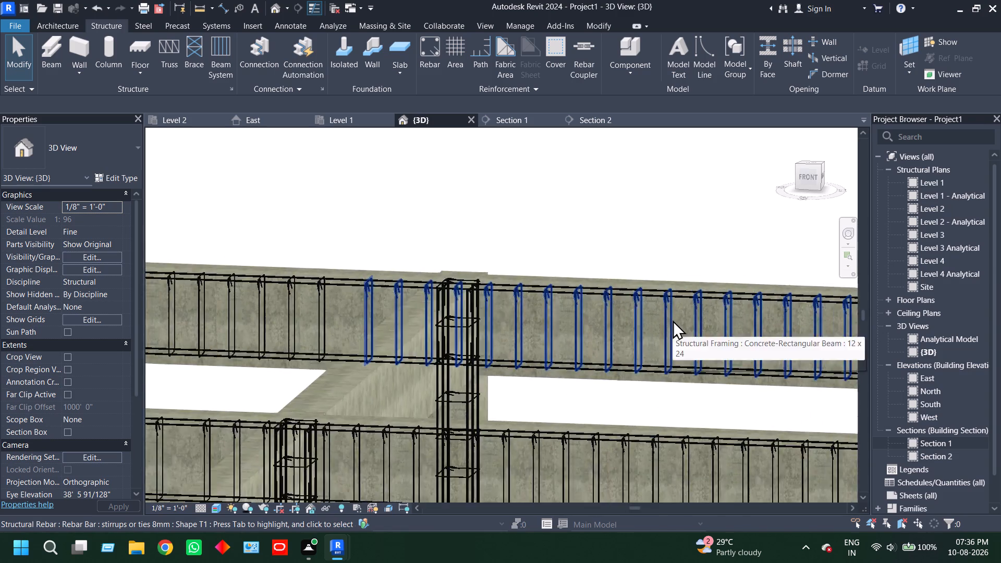
scroll(673, 320, "down", 6)
middle_click_drag(642, 348, 481, 210)
scroll(599, 277, "down", 4)
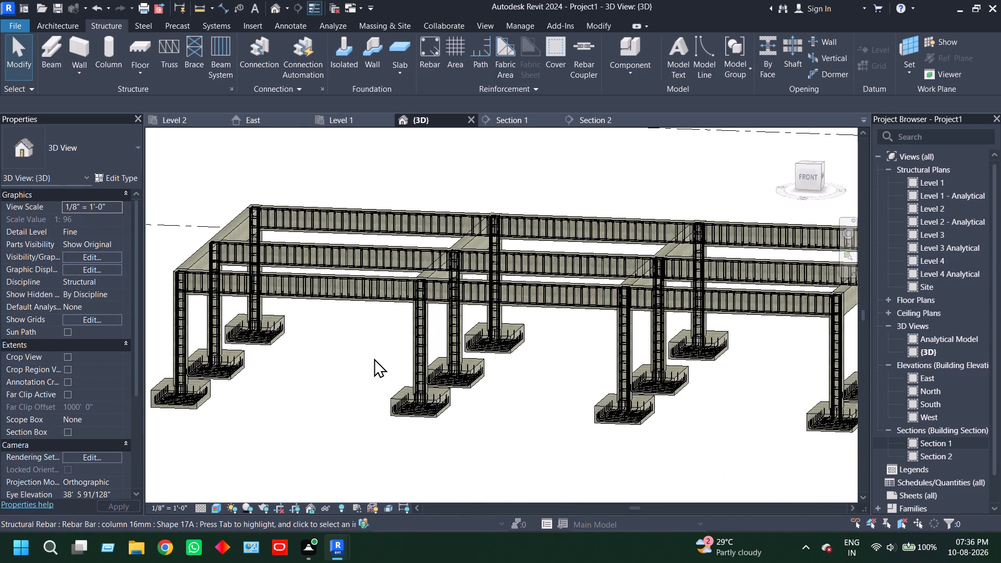
scroll(372, 364, "down", 1)
middle_click_drag(364, 365, 419, 374, "shift")
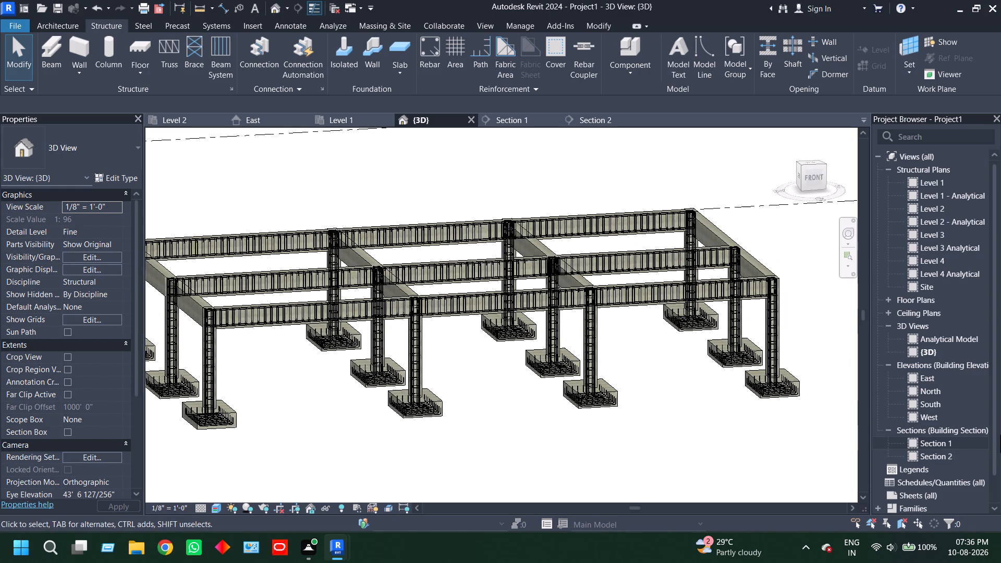
Open Section 2 and extend its crop region sideways to take in the full cross beam and all three columns.
double_click(949, 454)
scroll(490, 309, "down", 4)
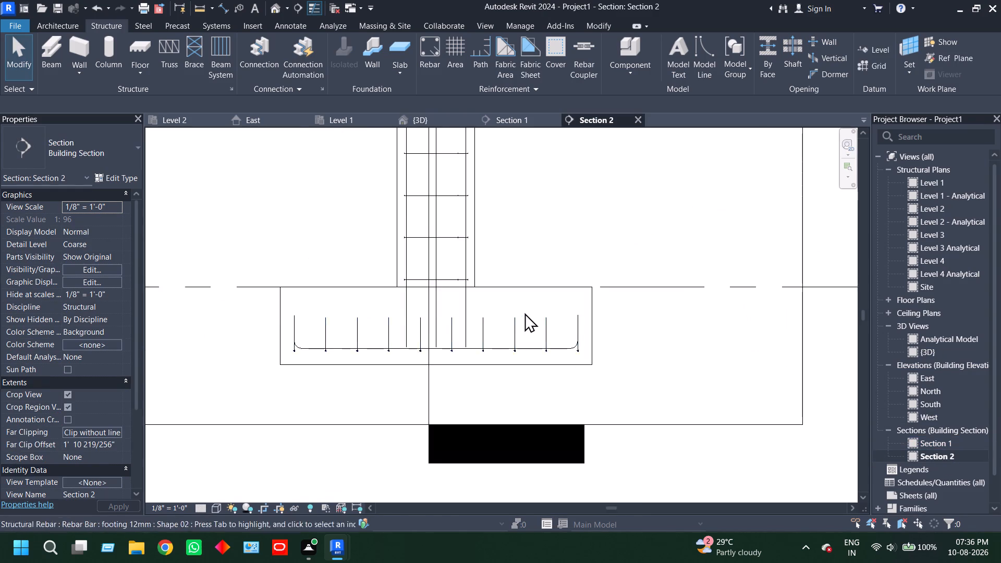
scroll(524, 313, "down", 12)
middle_click_drag(544, 244, 547, 363)
scroll(534, 298, "down", 2)
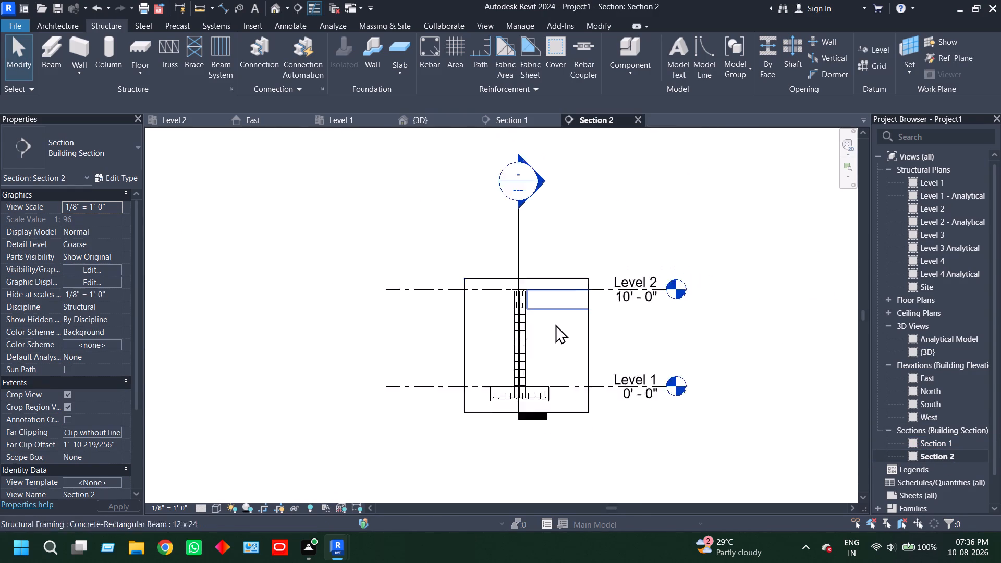
scroll(555, 324, "down", 1)
left_click(545, 289)
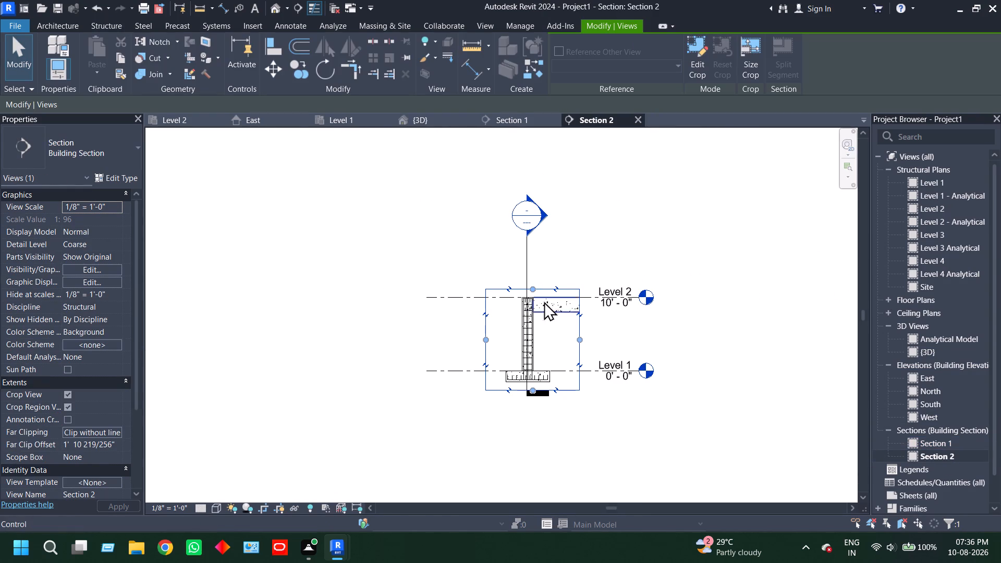
left_click_drag(579, 337, 816, 337)
middle_click_drag(717, 345, 474, 331)
Select the cross beam in Section 2, check its location in the {3D} view, and return to Section 2.
left_click(470, 299)
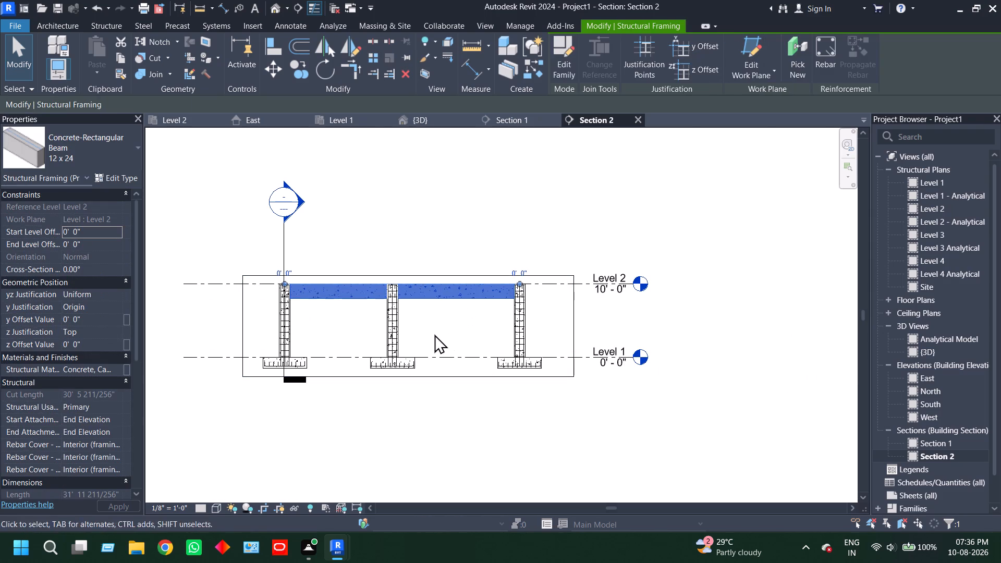
left_click(448, 125)
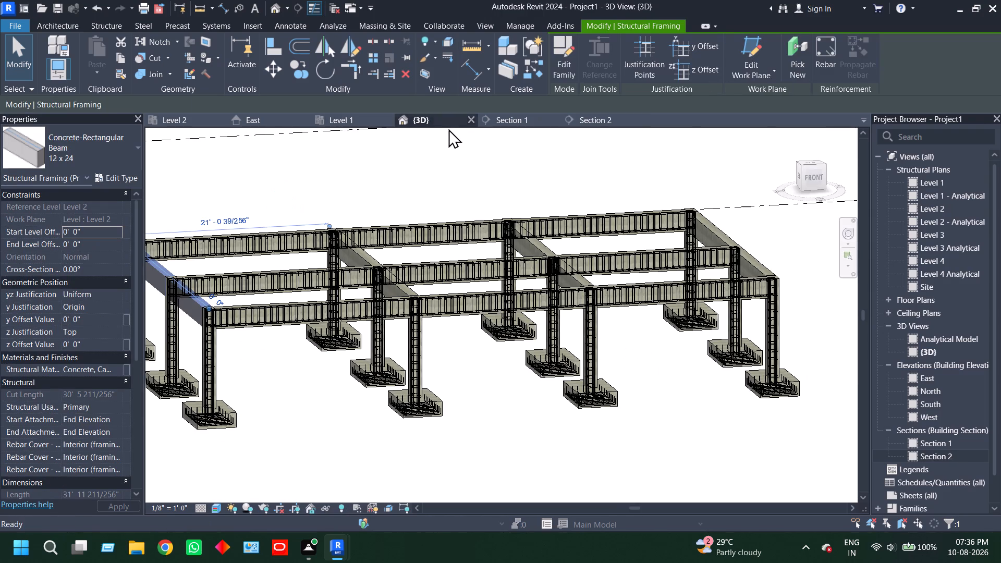
scroll(352, 345, "down", 1)
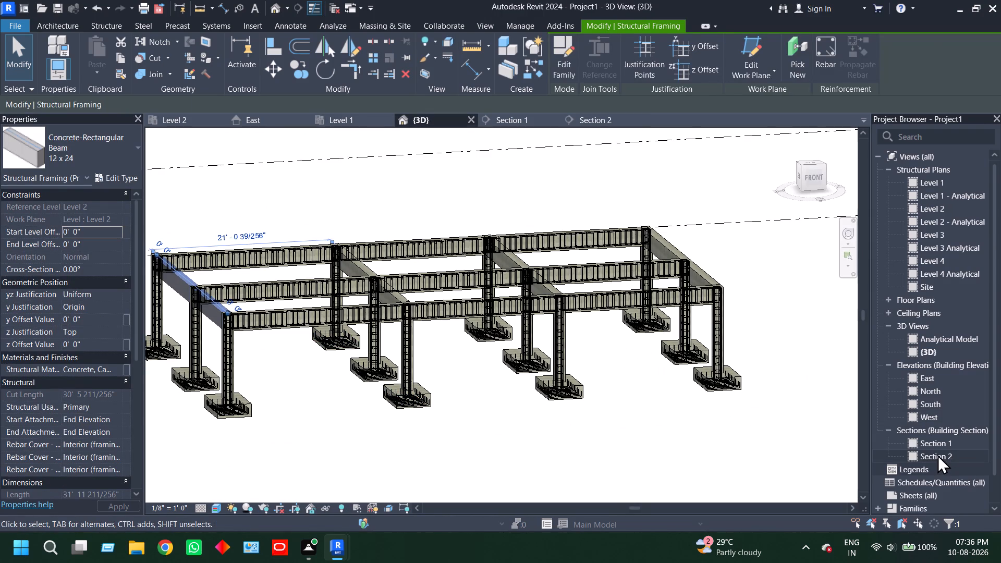
double_click(941, 455)
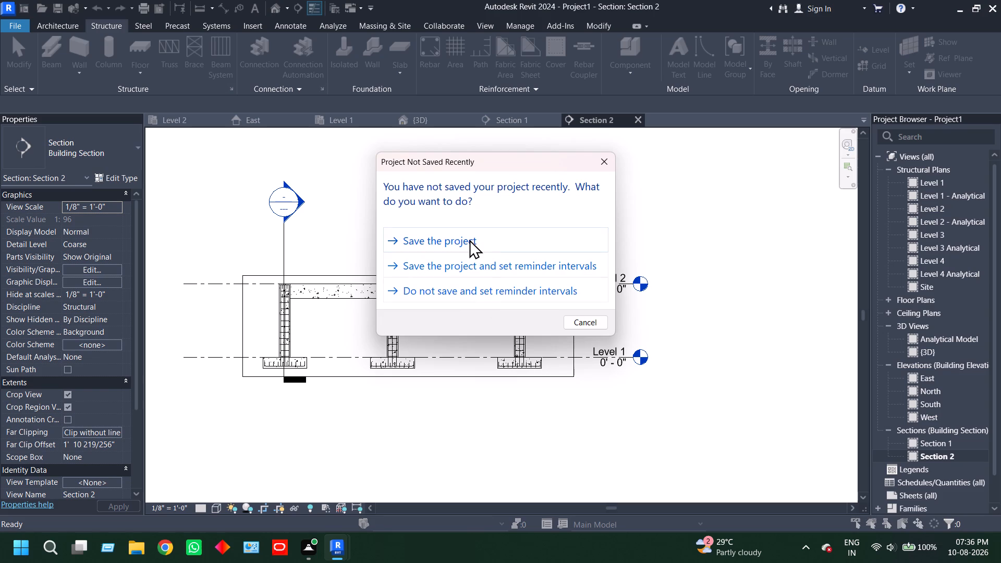
Save the project to the Desktop under the name revit structural.
left_click(469, 239)
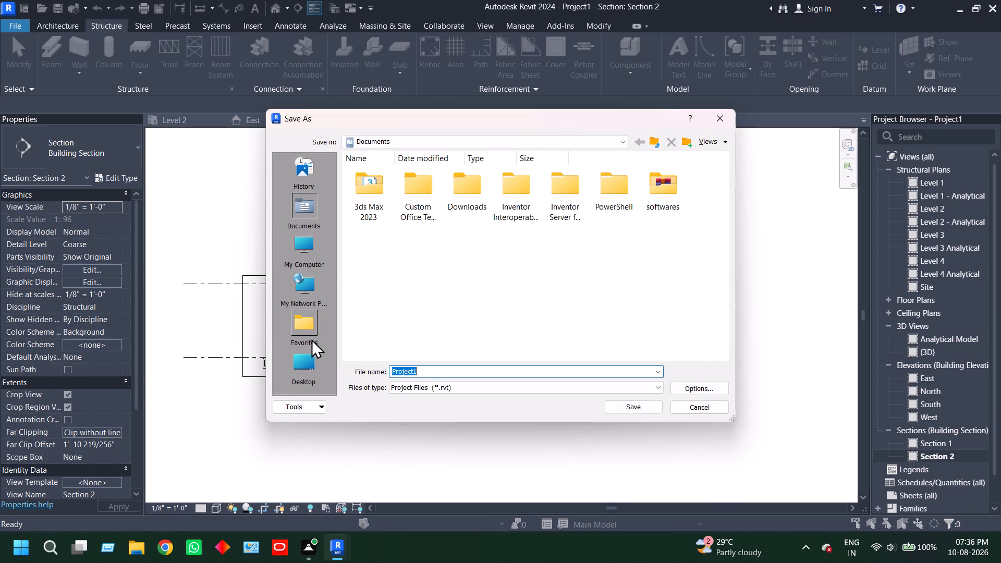
double_click(310, 366)
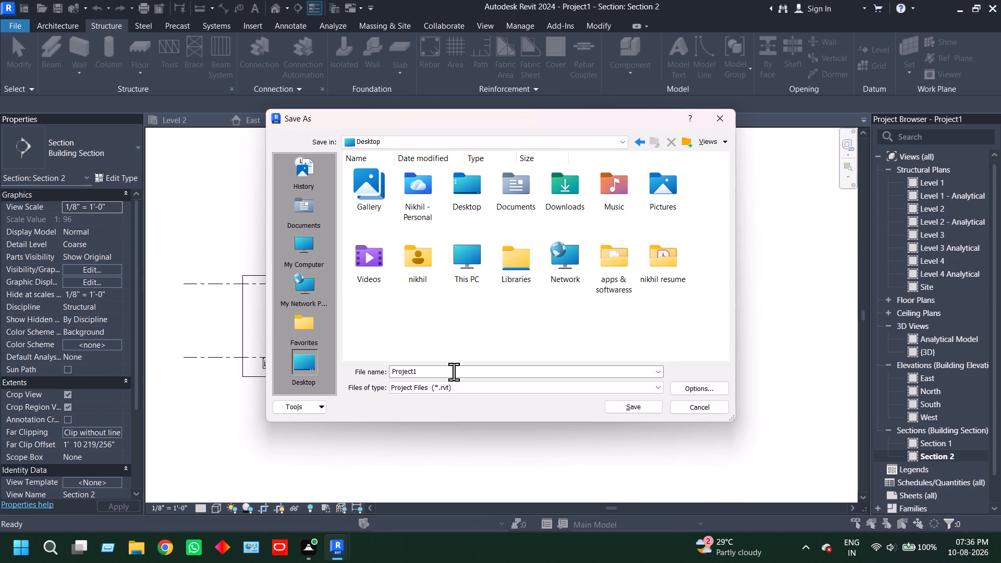
left_click_drag(452, 370, 365, 370)
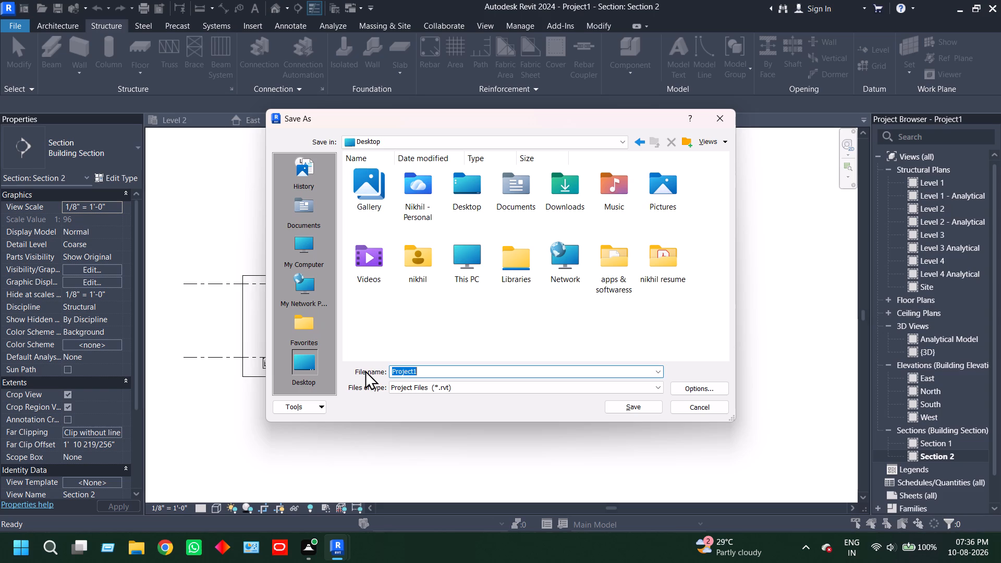
type("revit")
key("space")
key("s")
type("tructural")
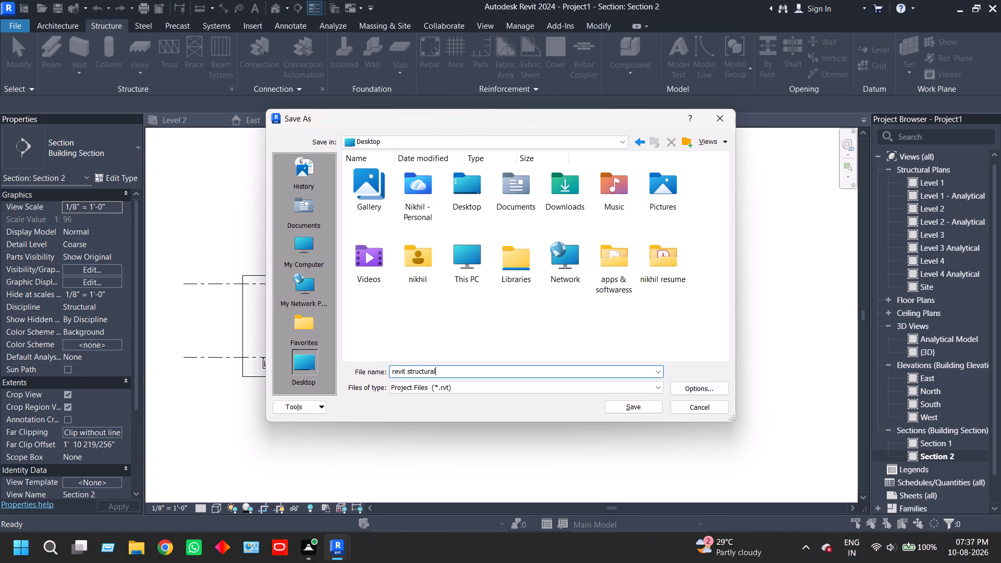
key("space")
key("Return")
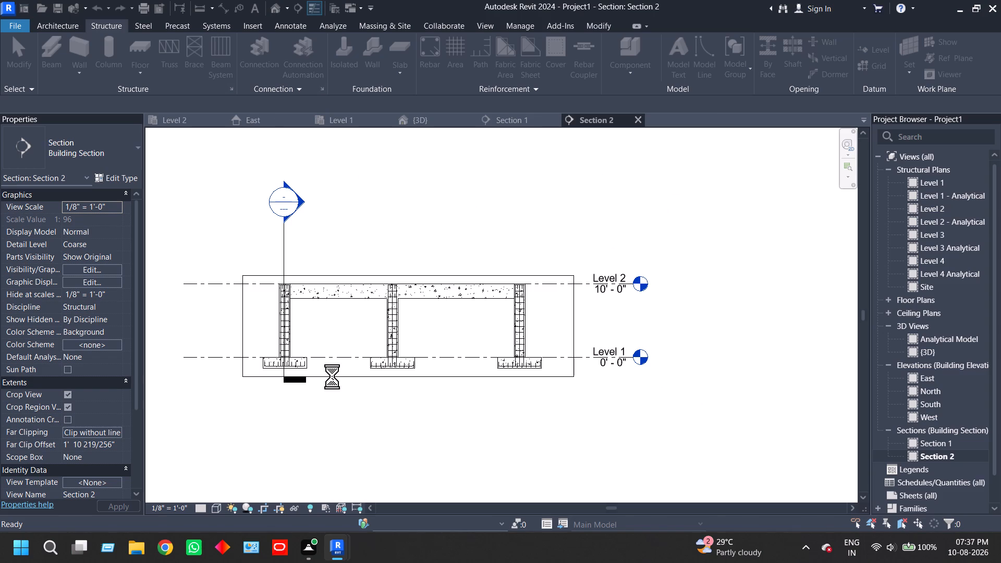
Start rebar placement in the selected cross beam using the beam 12mm type and a Fixed Number layout with quantity 2.
scroll(287, 308, "up", 10)
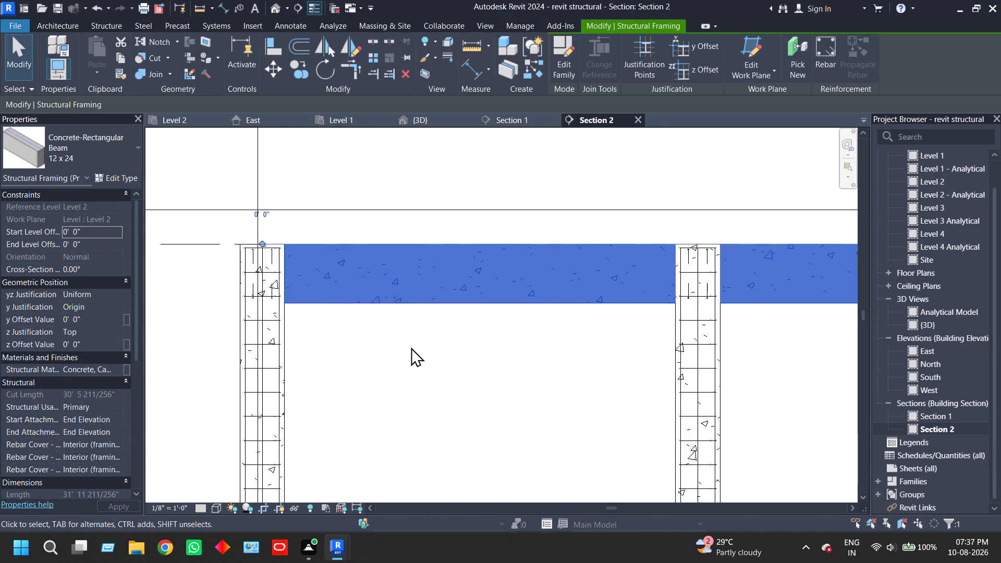
scroll(411, 347, "down", 2)
scroll(410, 349, "up", 3)
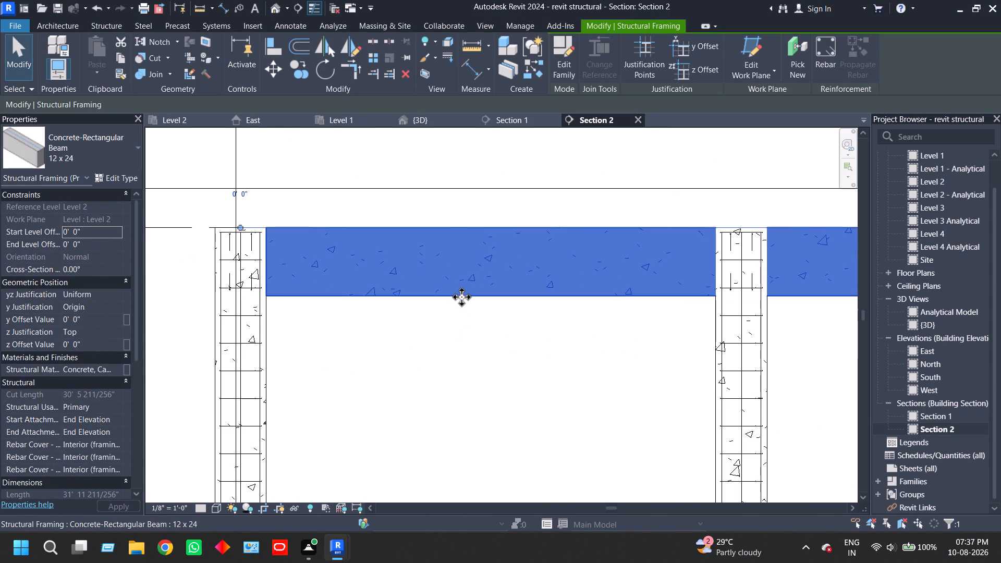
left_click(831, 56)
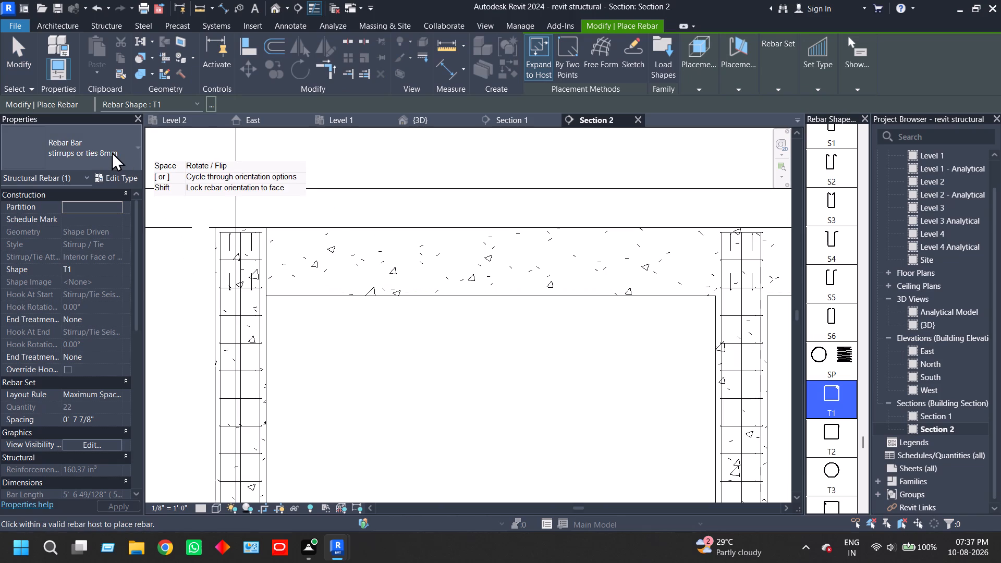
left_click(112, 152)
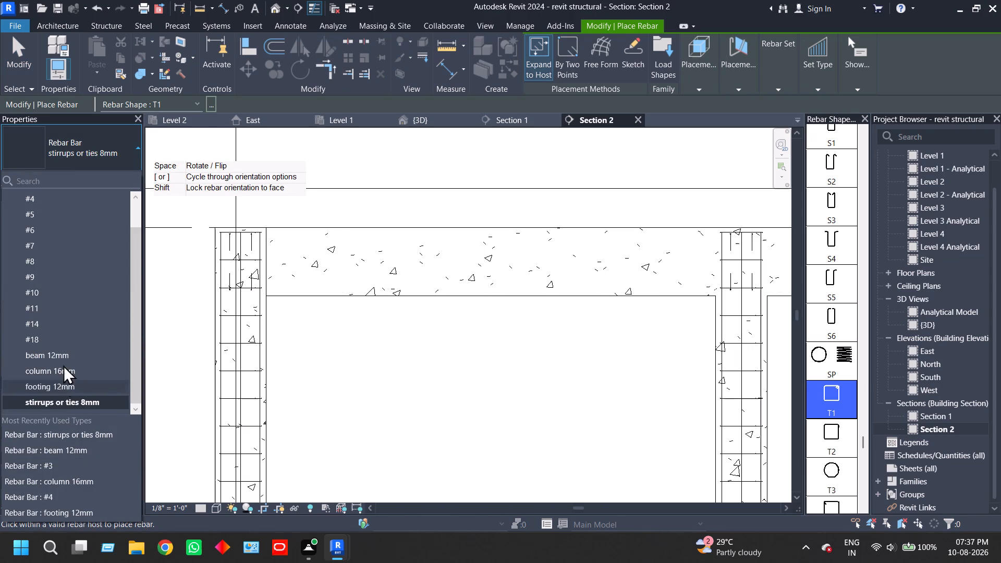
left_click(64, 356)
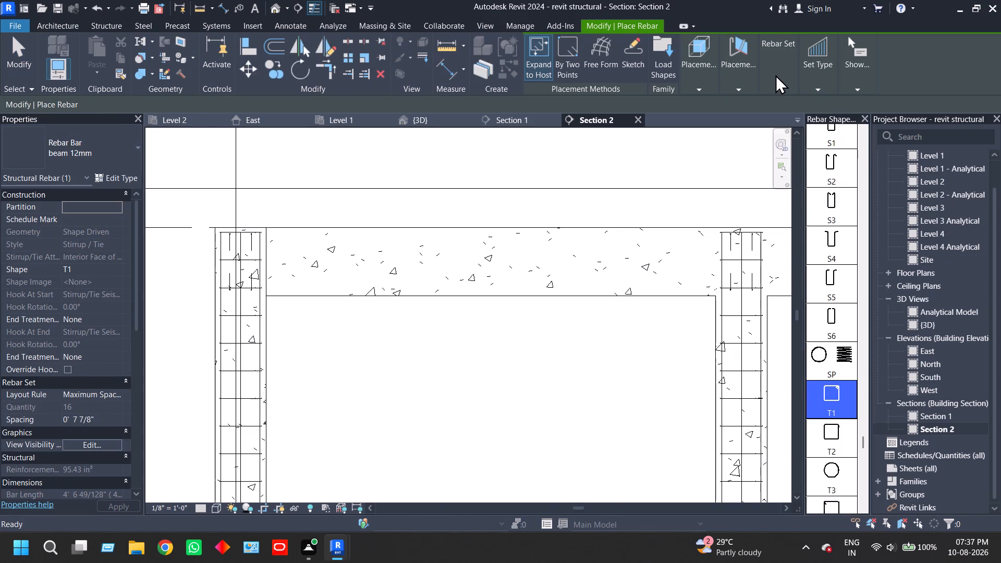
left_click(775, 75)
left_click(866, 102)
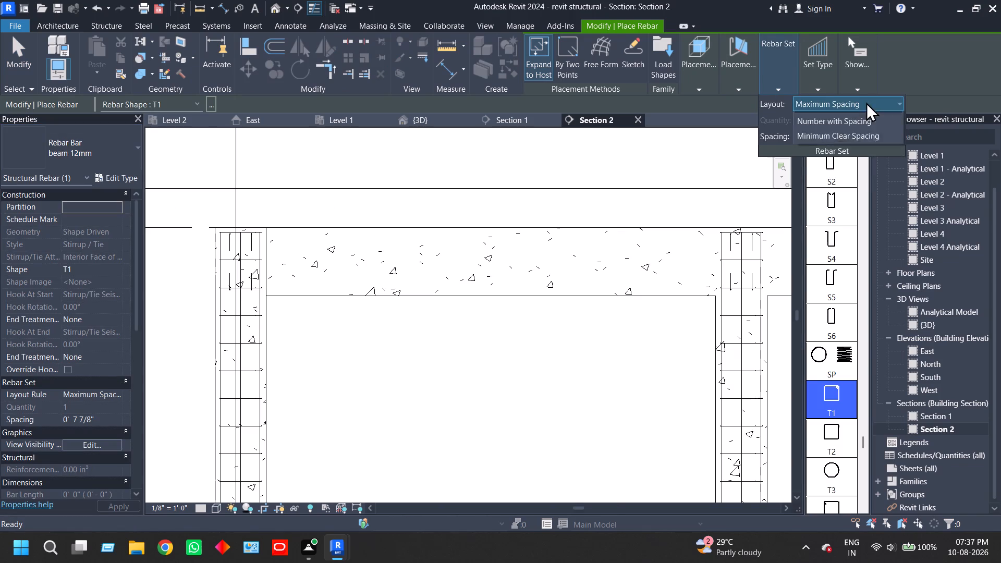
left_click(846, 133)
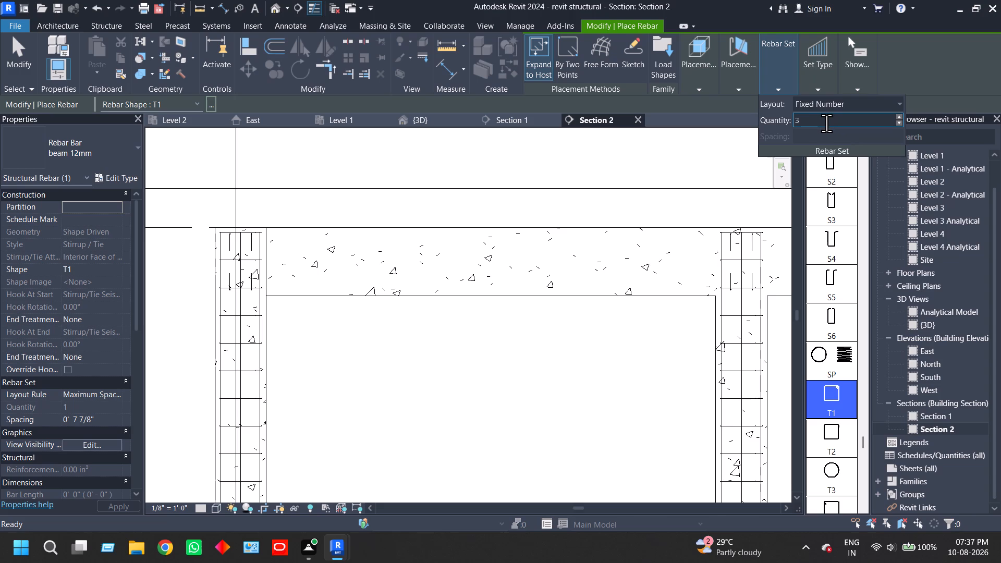
left_click_drag(826, 123, 756, 123)
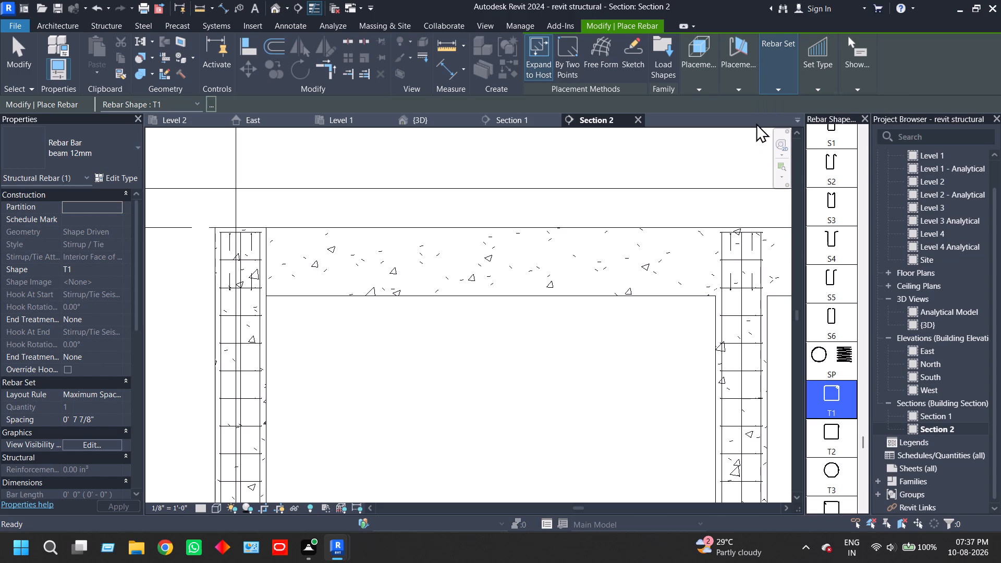
key("4")
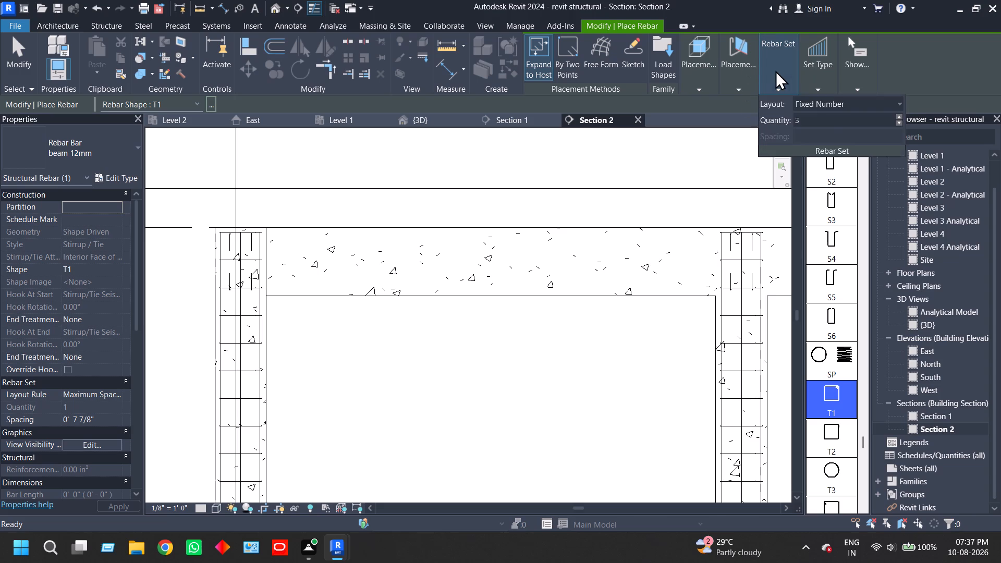
left_click(780, 71)
left_click_drag(823, 120, 765, 125)
key("2")
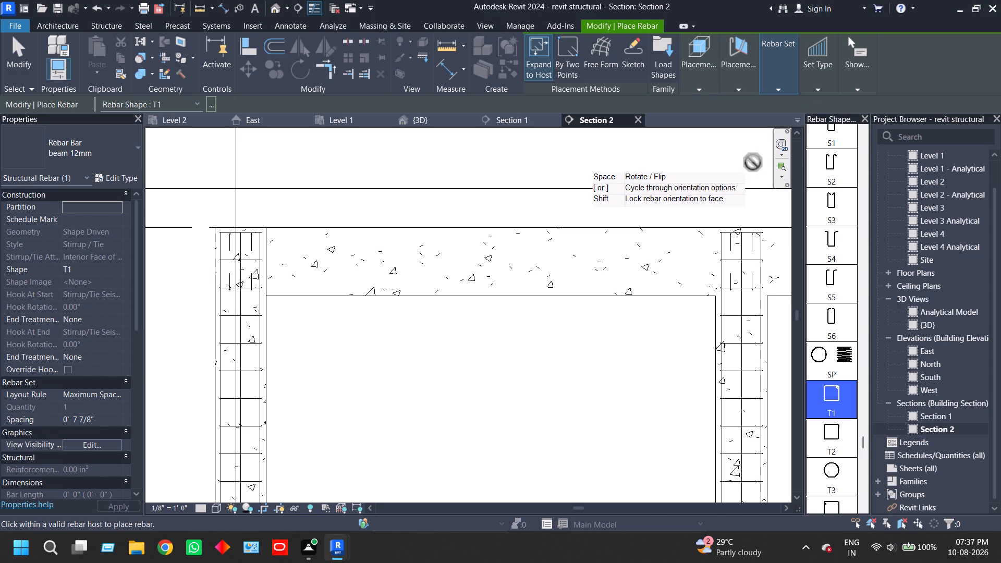
key("Return")
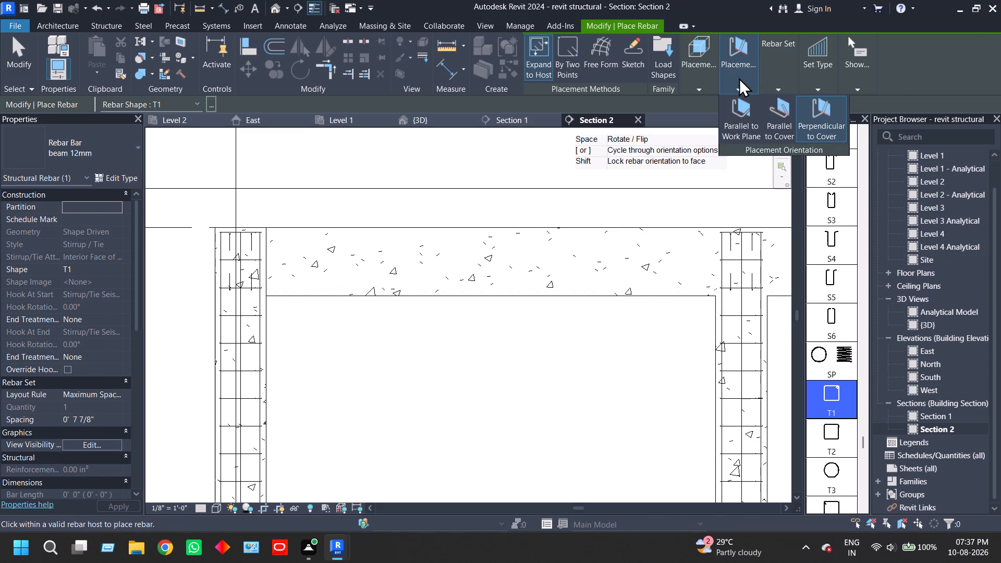
Place straight shape 00 bars parallel to the work plane along the bottom and top of the first cross beam span.
left_click(743, 127)
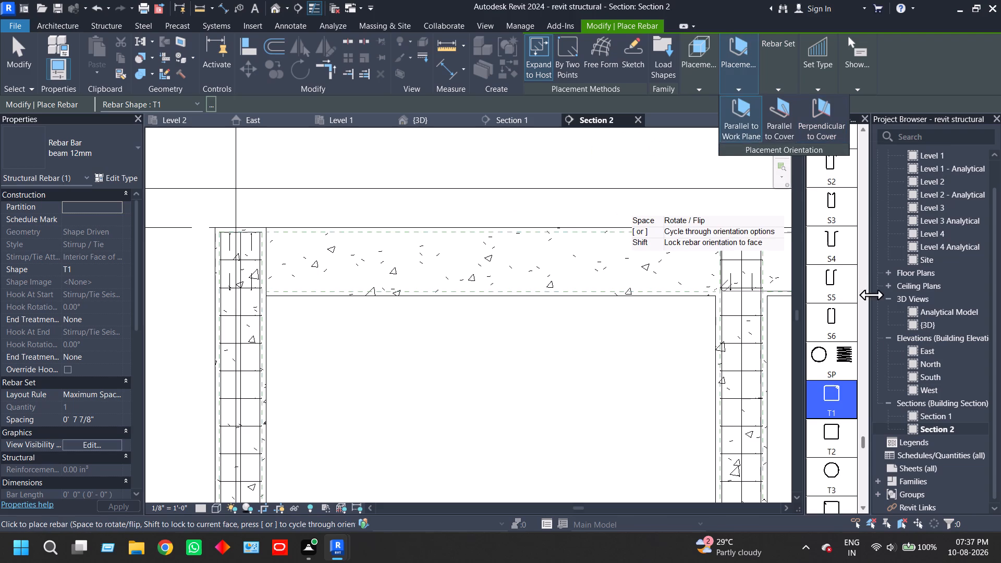
left_click_drag(865, 442, 868, 115)
left_click(832, 139)
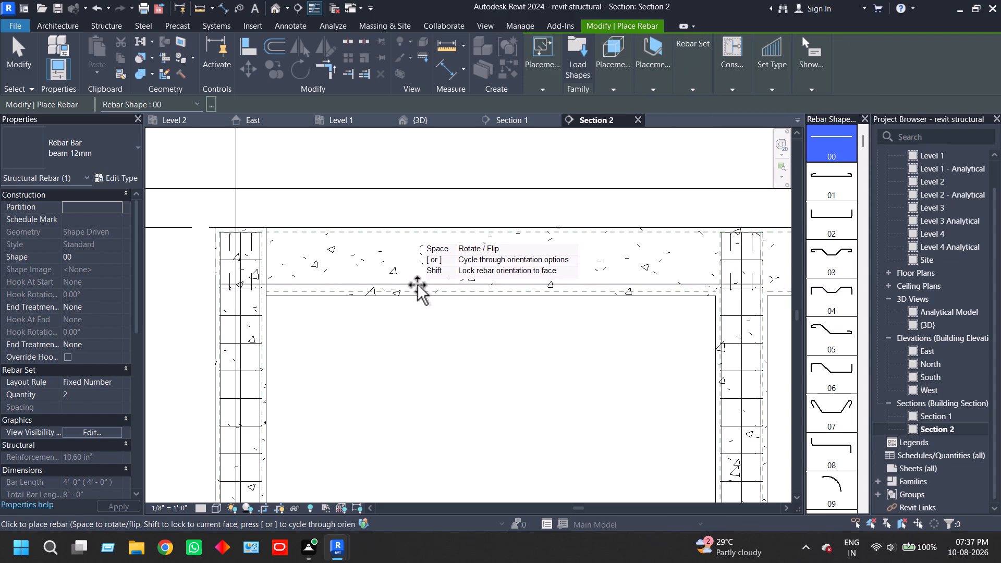
scroll(414, 282, "up", 8)
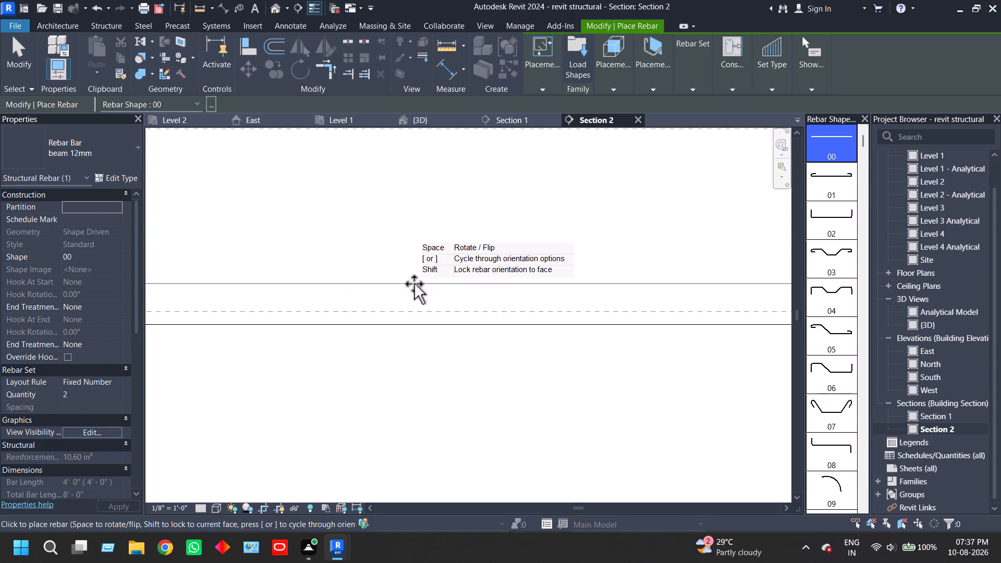
scroll(414, 284, "up", 1)
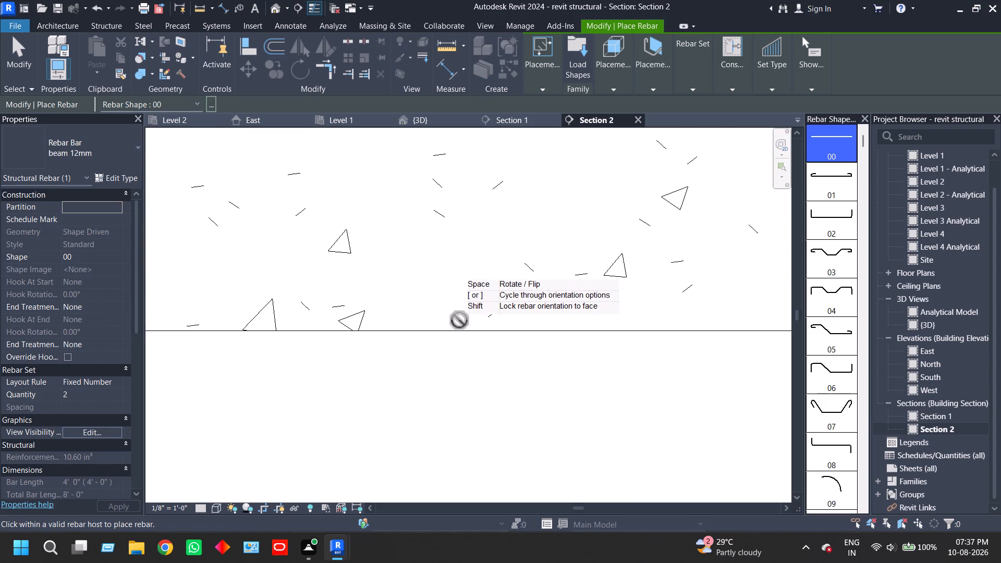
left_click(459, 317)
scroll(466, 204, "down", 3)
middle_click_drag(465, 204, 460, 280)
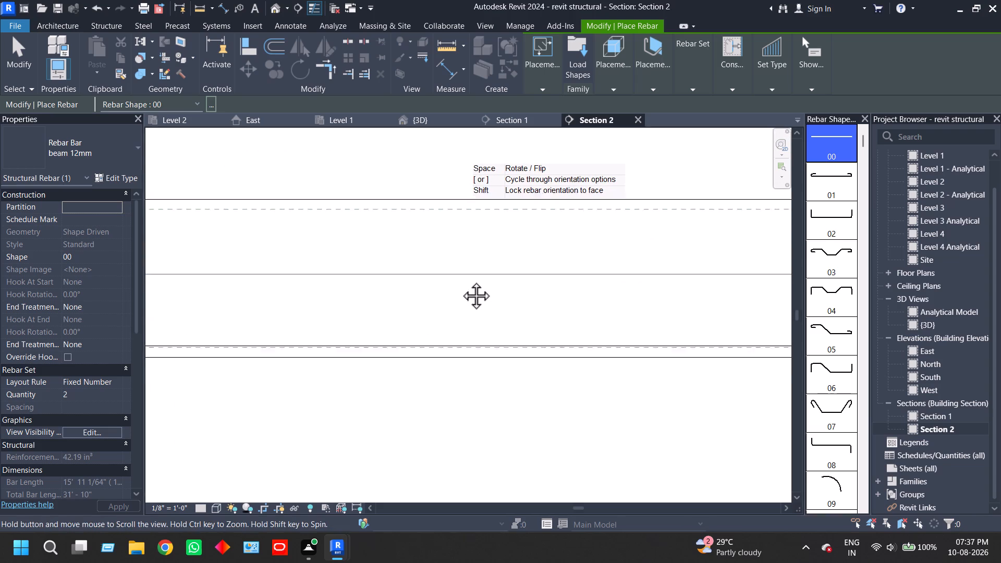
middle_click_drag(460, 280, 460, 291)
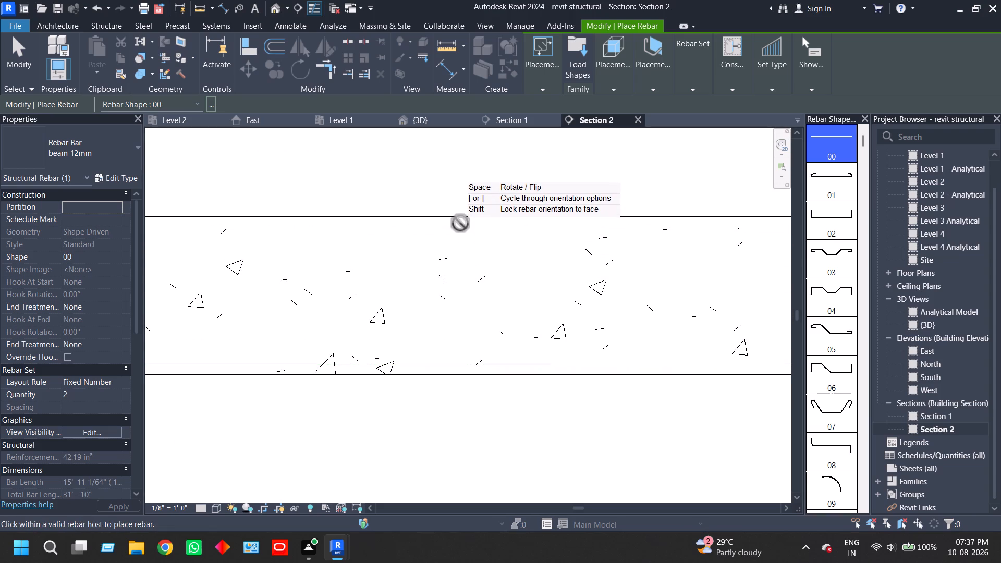
left_click(460, 226)
Place straight shape 00 beam 12mm bar sets along the bottom and top of the second cross beam span, ending rebar placement.
scroll(511, 262, "down", 5)
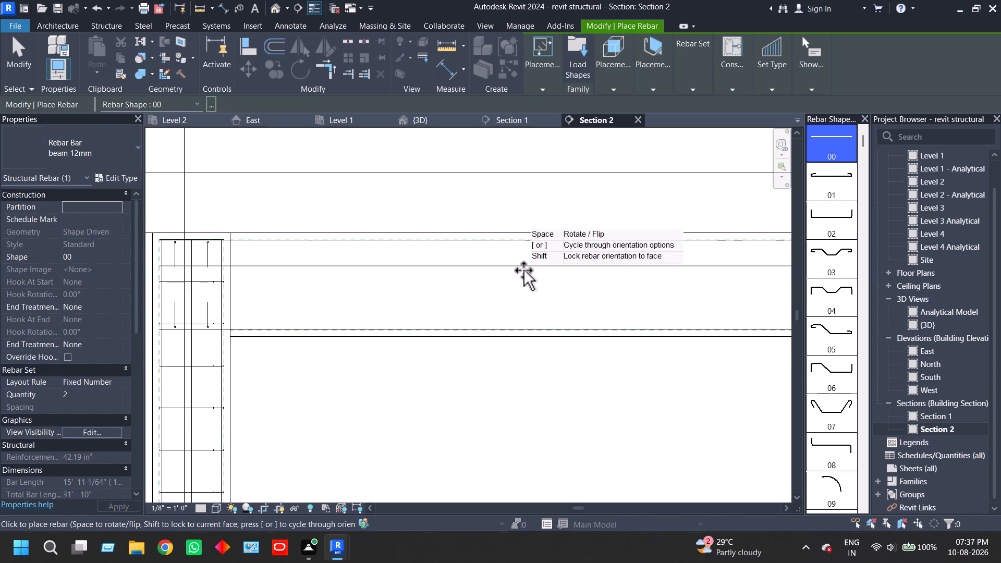
middle_click_drag(523, 270, 137, 272)
scroll(555, 290, "down", 1)
middle_click_drag(560, 283, 458, 283)
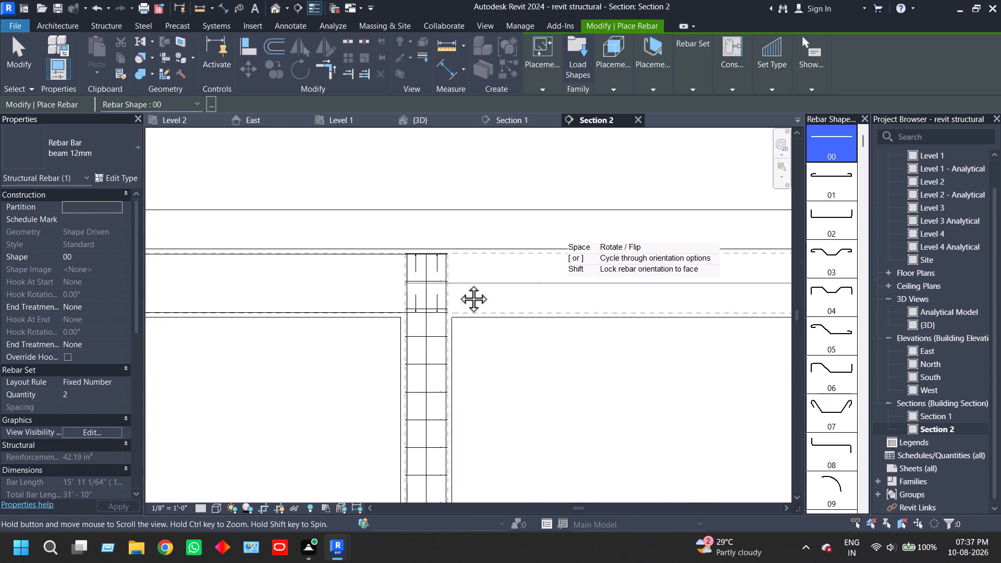
middle_click_drag(458, 283, 308, 266)
scroll(433, 292, "up", 5)
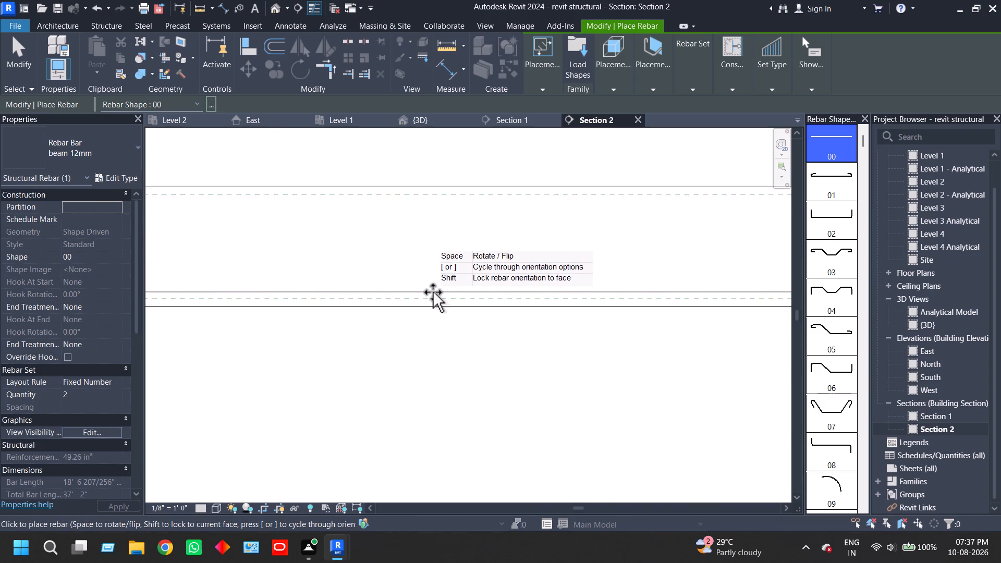
scroll(433, 292, "up", 5)
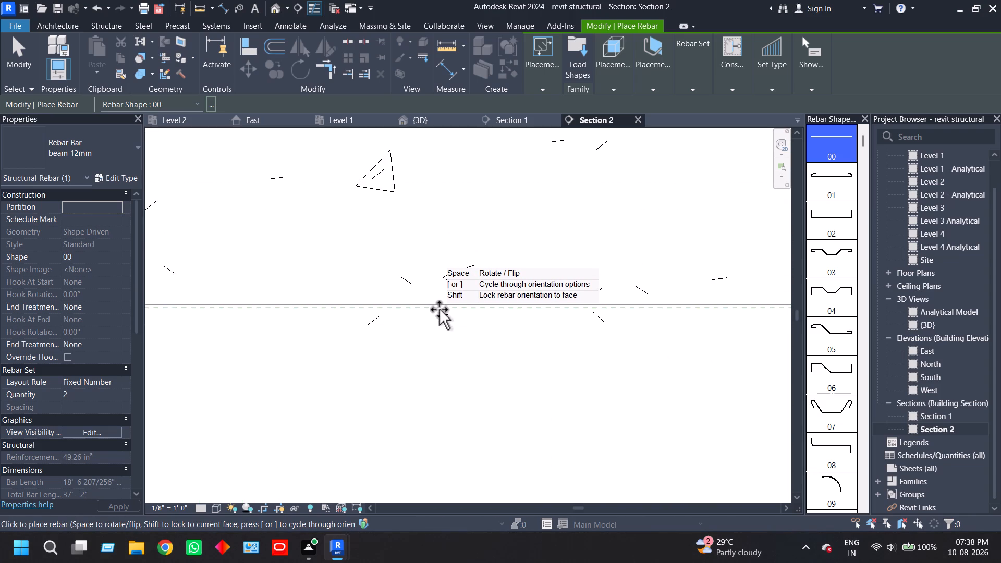
left_click(441, 308)
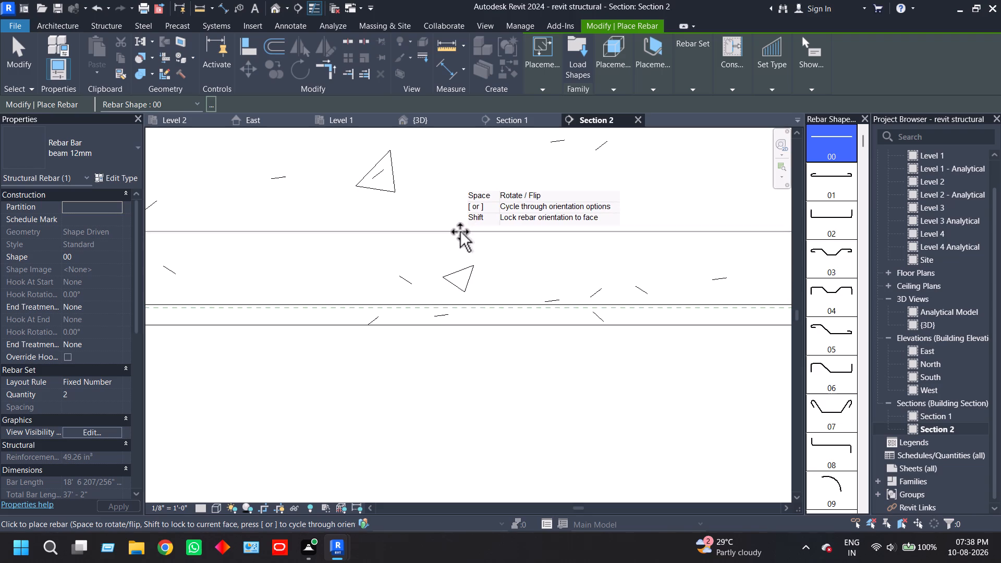
middle_click_drag(460, 231, 460, 333)
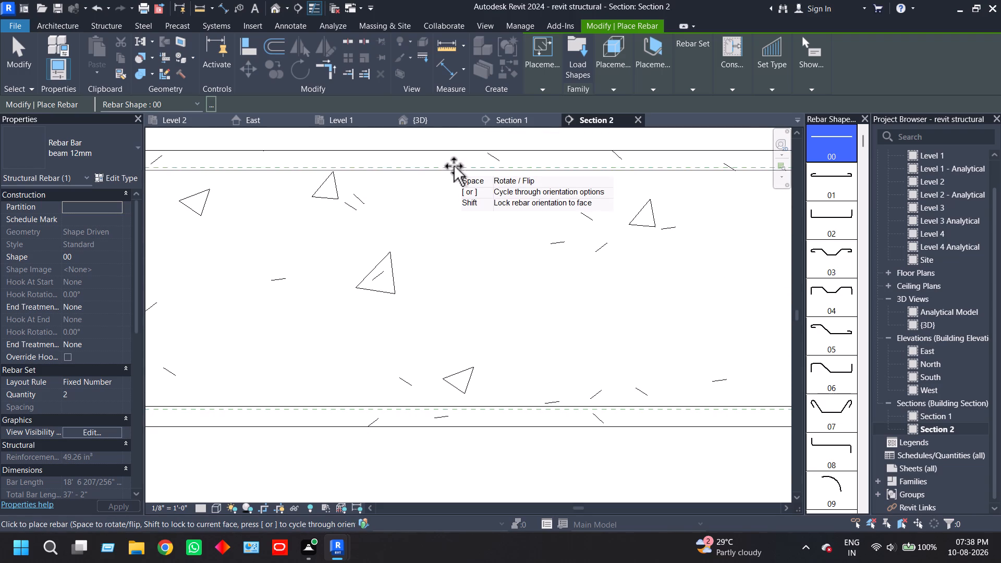
left_click(453, 167)
scroll(522, 238, "down", 5)
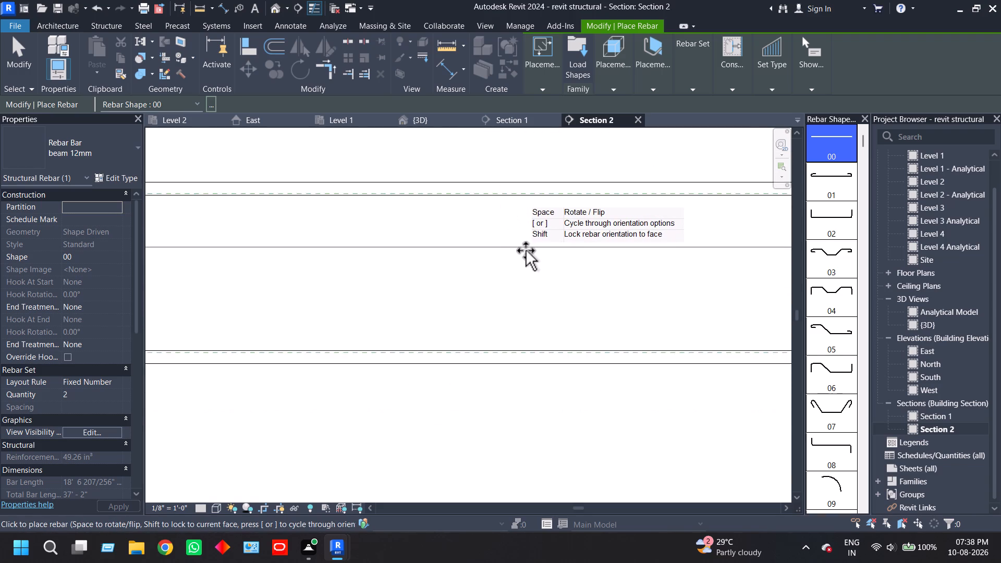
scroll(526, 250, "down", 1)
middle_click_drag(534, 254, 148, 266)
scroll(407, 279, "down", 3)
middle_click_drag(487, 293, 293, 294)
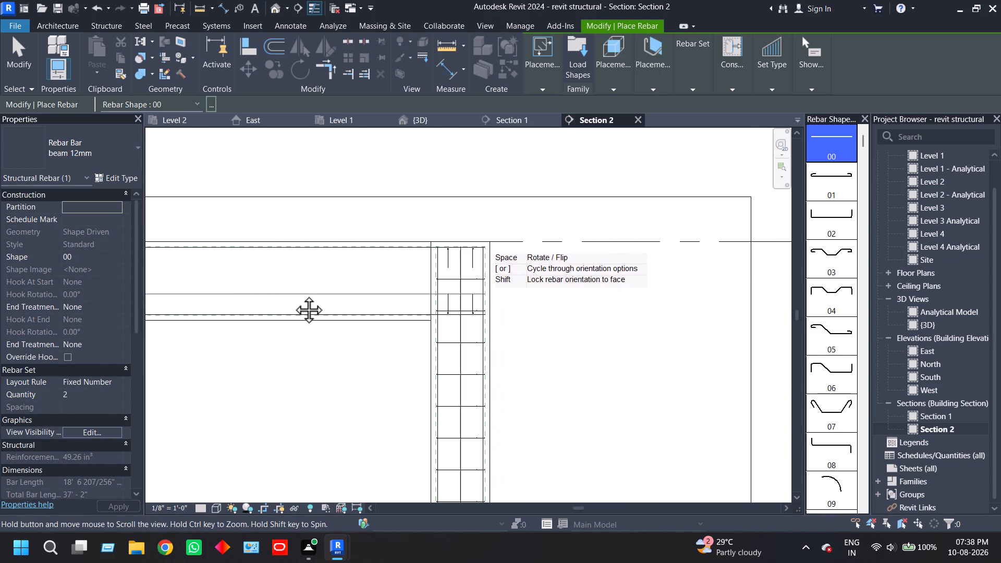
middle_click_drag(293, 294, 291, 294)
scroll(475, 296, "down", 8)
middle_click_drag(324, 341, 621, 327)
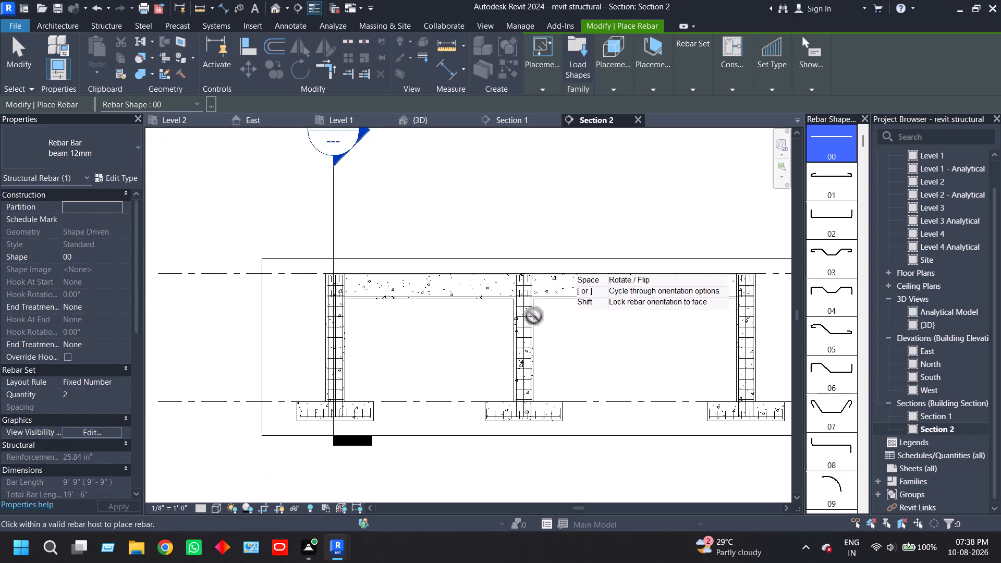
scroll(459, 310, "up", 6)
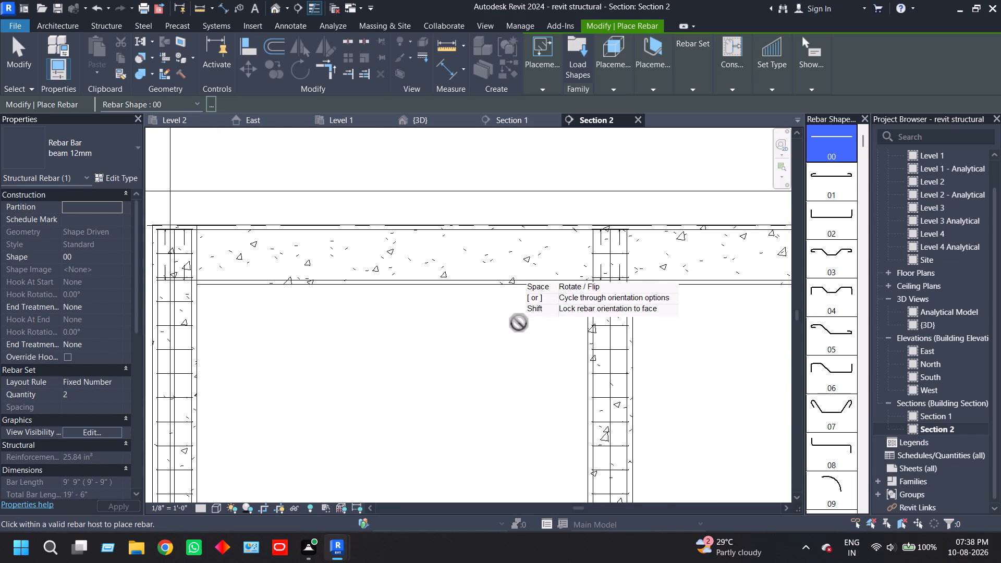
key("Escape")
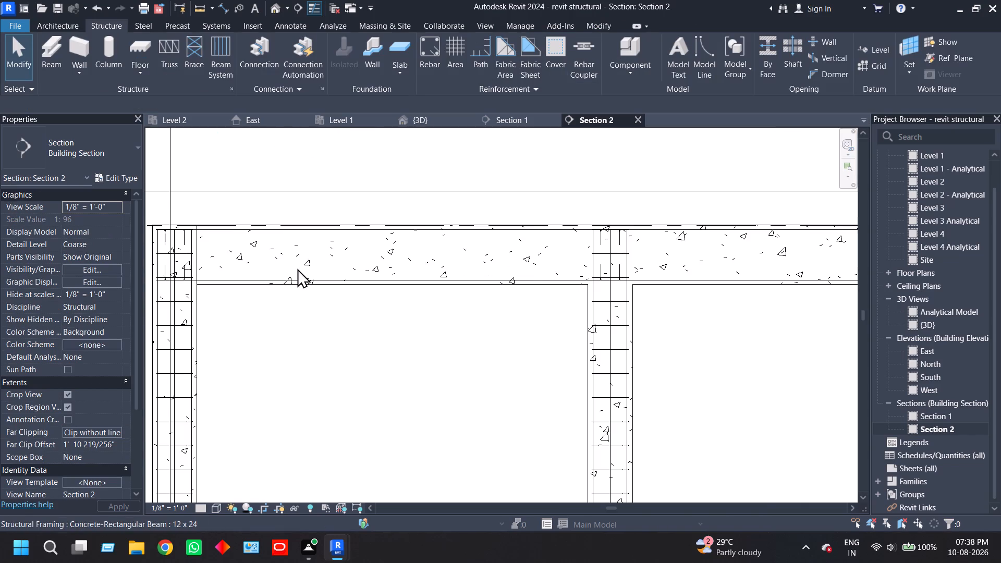
Set the start and end hooks of the bottom and top bar sets in both cross beam spans to Standard - 90 deg.
scroll(297, 268, "up", 4)
left_click(286, 284)
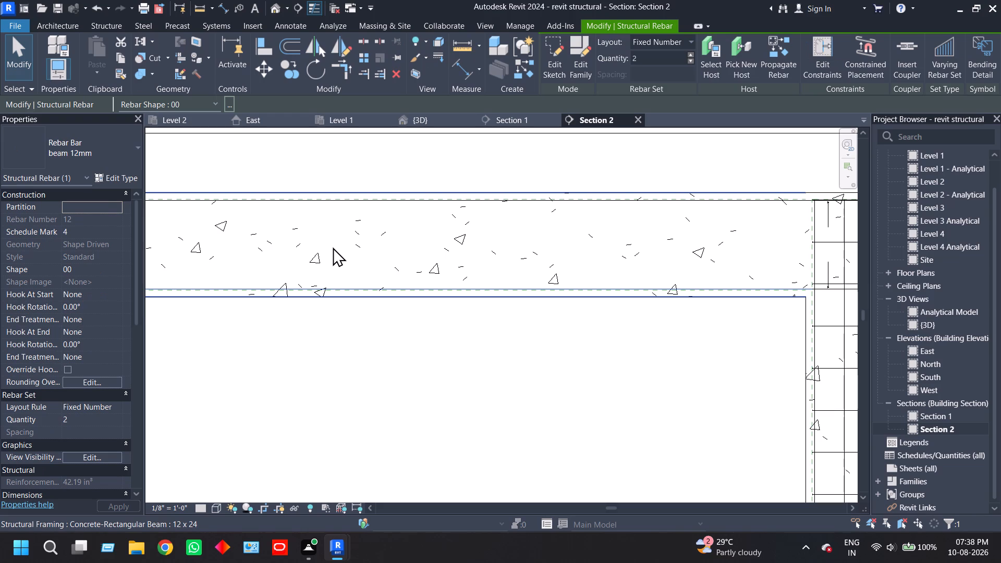
left_click(343, 203, "ctrl")
scroll(521, 286, "down", 1)
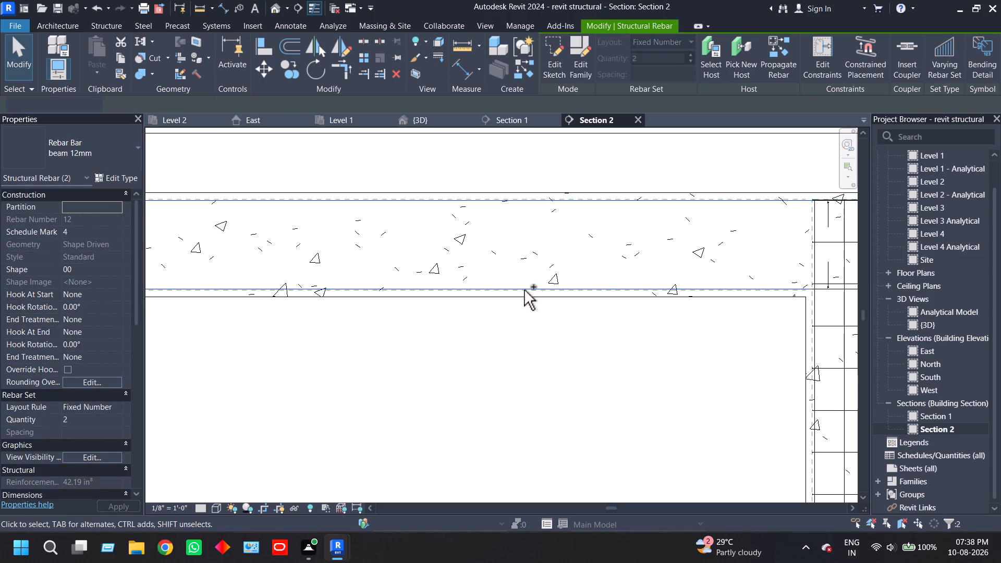
scroll(524, 290, "down", 5)
middle_click_drag(594, 318, 257, 322)
scroll(584, 282, "up", 7)
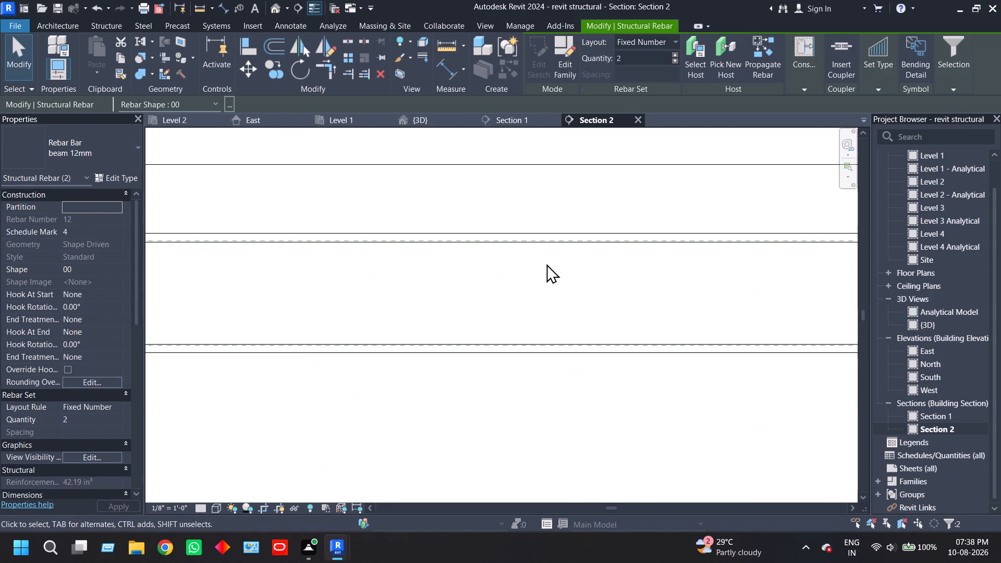
left_click(540, 241, "ctrl")
left_click(547, 339, "ctrl")
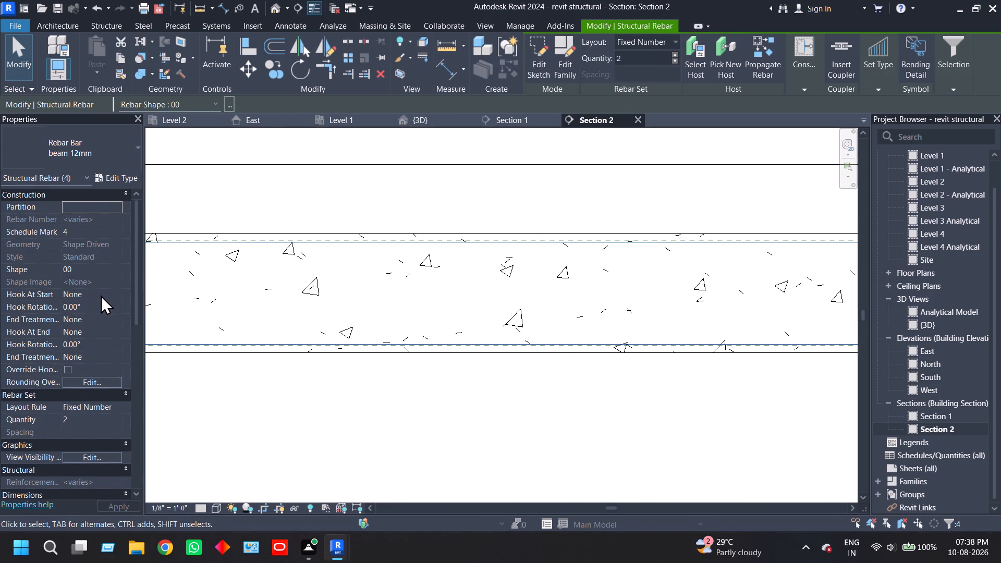
left_click(116, 295)
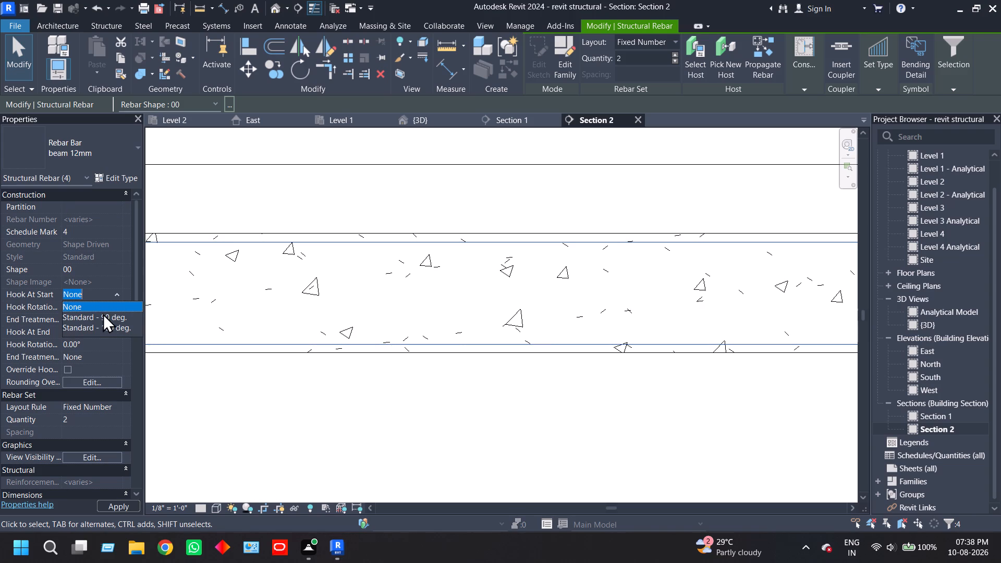
left_click(103, 313)
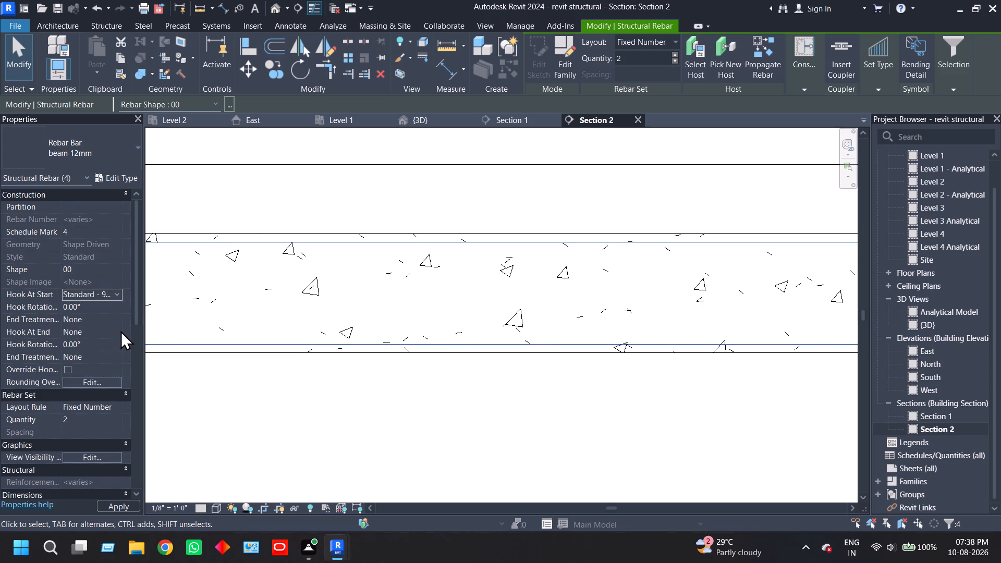
left_click(117, 332)
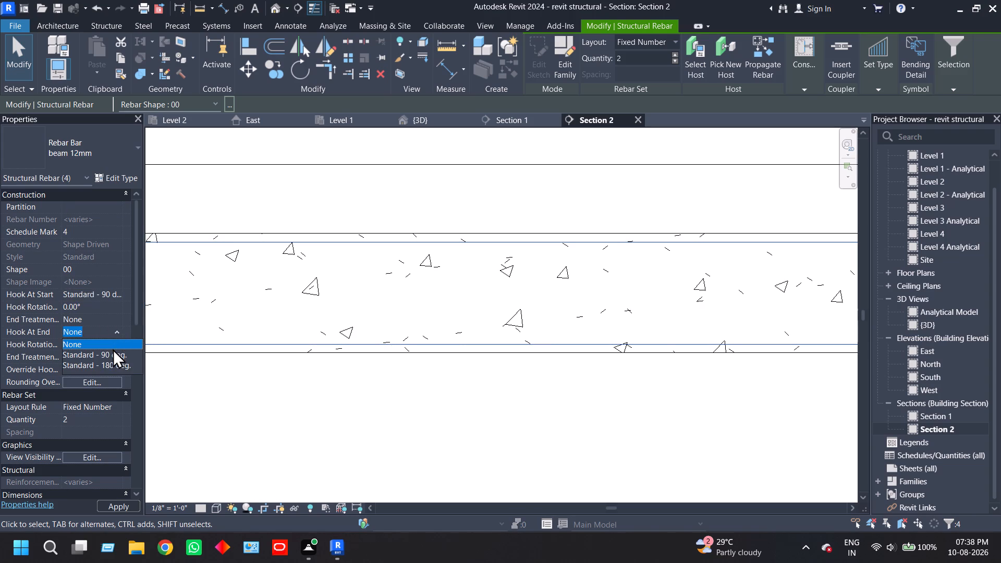
left_click(113, 353)
left_click(125, 506)
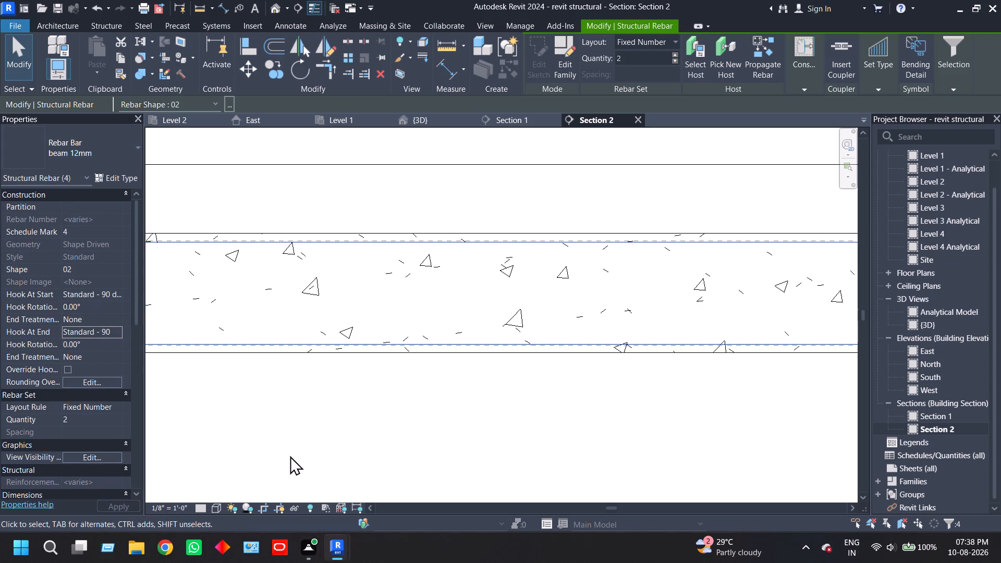
Start rebar placement in the first cross beam span with stirrup shape T1 and the stirrups or ties 8mm bar type.
scroll(319, 438, "down", 6)
middle_click_drag(328, 440, 686, 397)
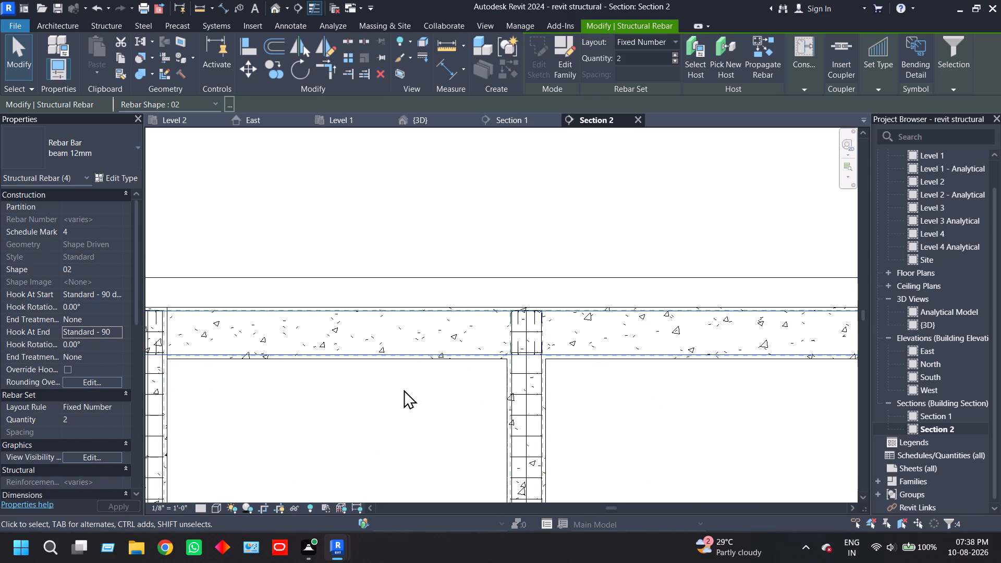
middle_click_drag(404, 389, 639, 405)
middle_click_drag(517, 427, 461, 397)
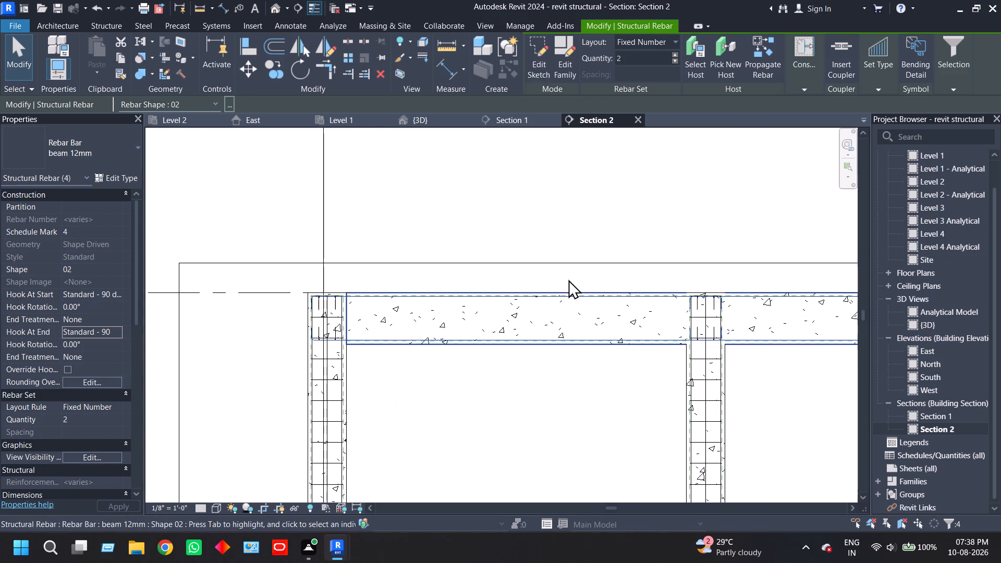
scroll(546, 290, "up", 7)
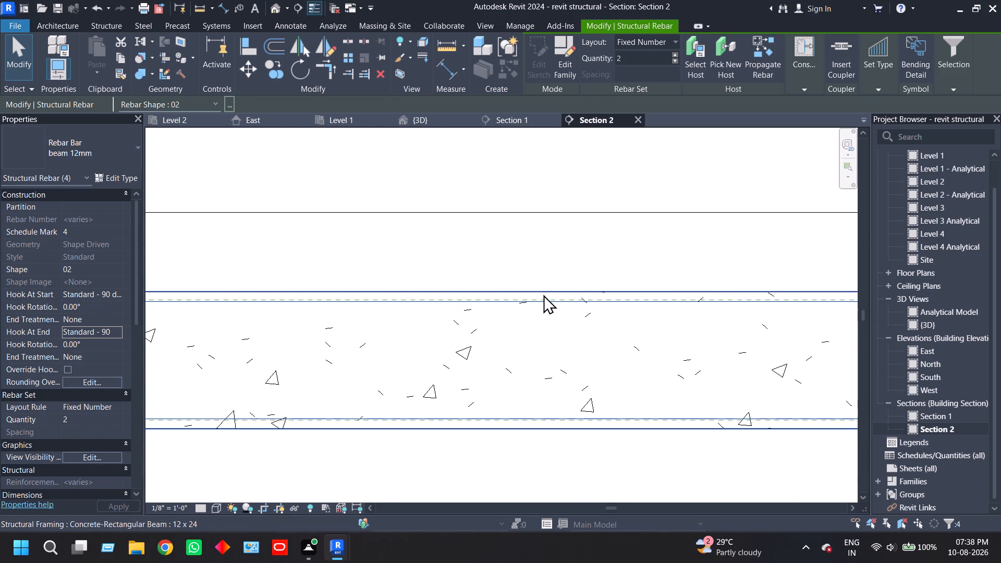
left_click(543, 295)
left_click(821, 70)
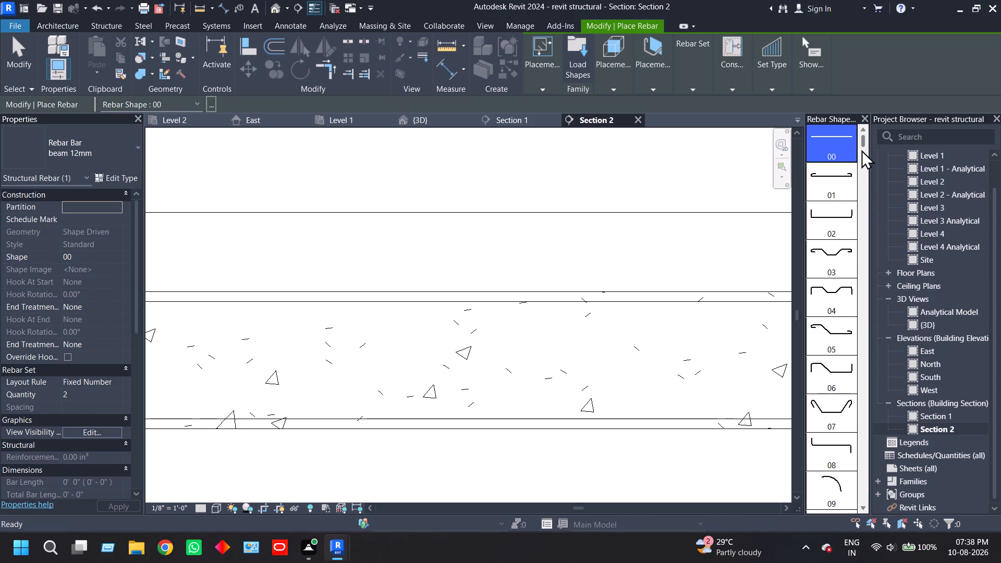
left_click_drag(861, 149, 859, 387)
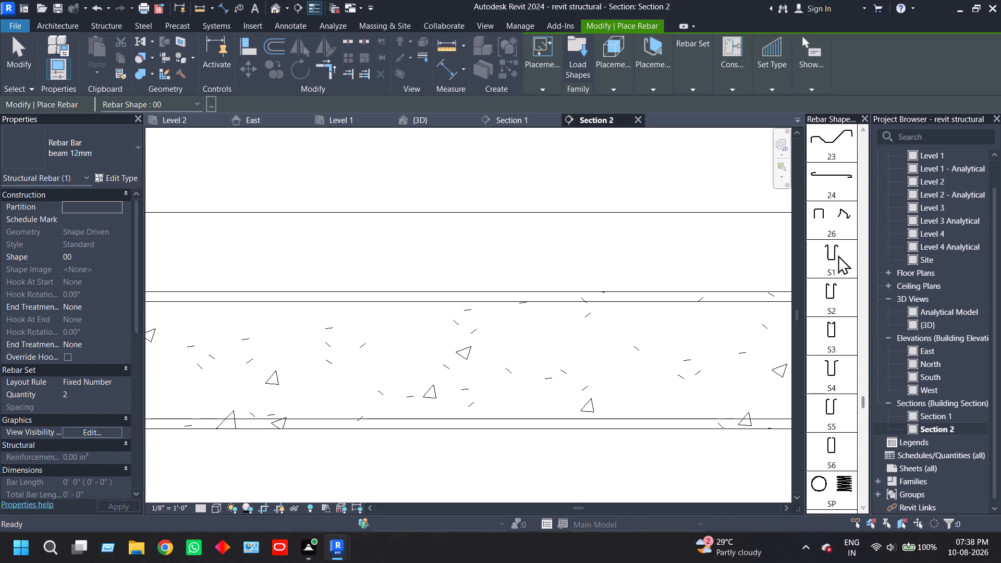
left_click_drag(863, 401, 861, 429)
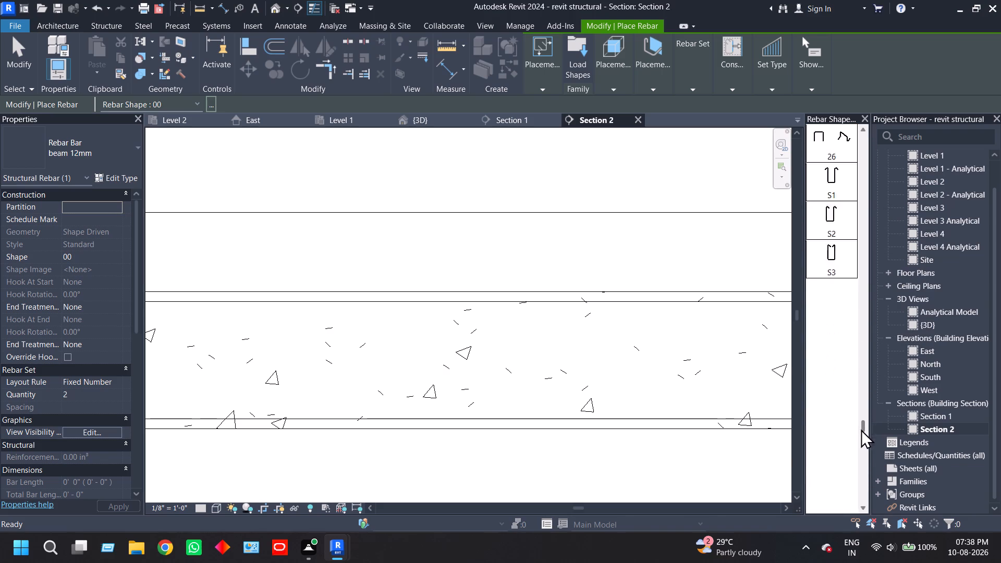
left_click_drag(861, 429, 858, 449)
left_click(837, 372)
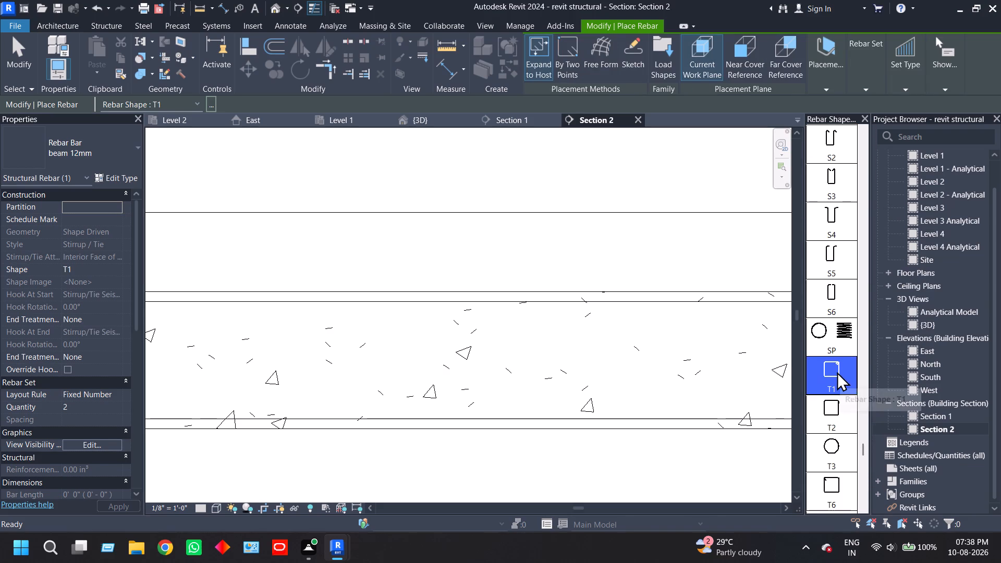
left_click(106, 145)
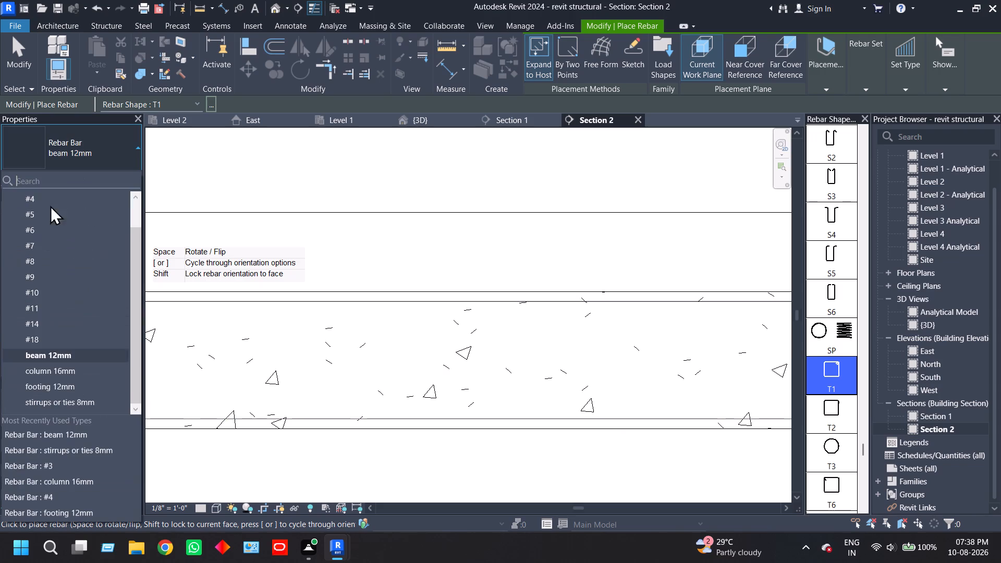
left_click(75, 403)
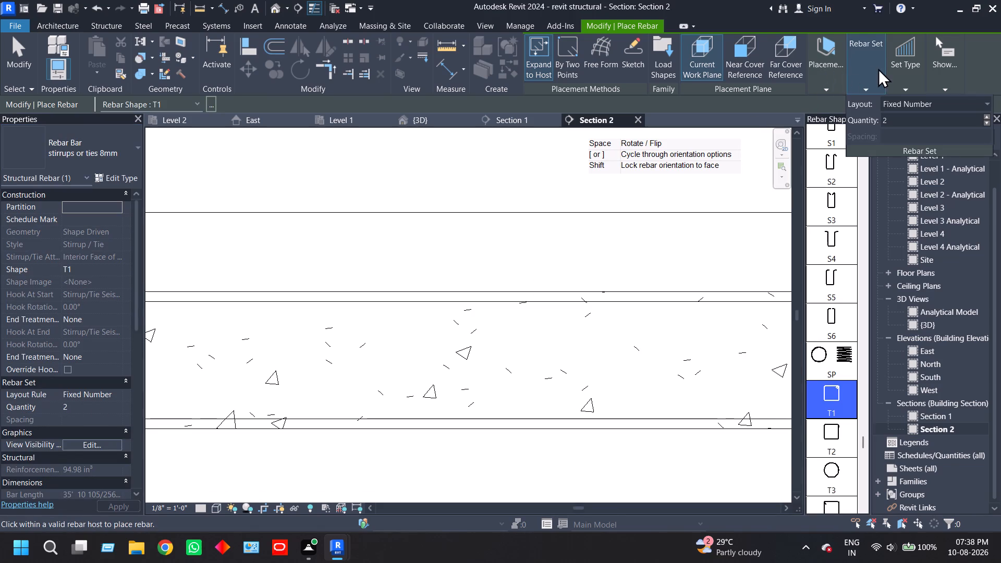
Set the stirrup layout to Maximum Spacing at 200 mm and the placement orientation to Perpendicular to Cover.
left_click(866, 67)
left_click(938, 100)
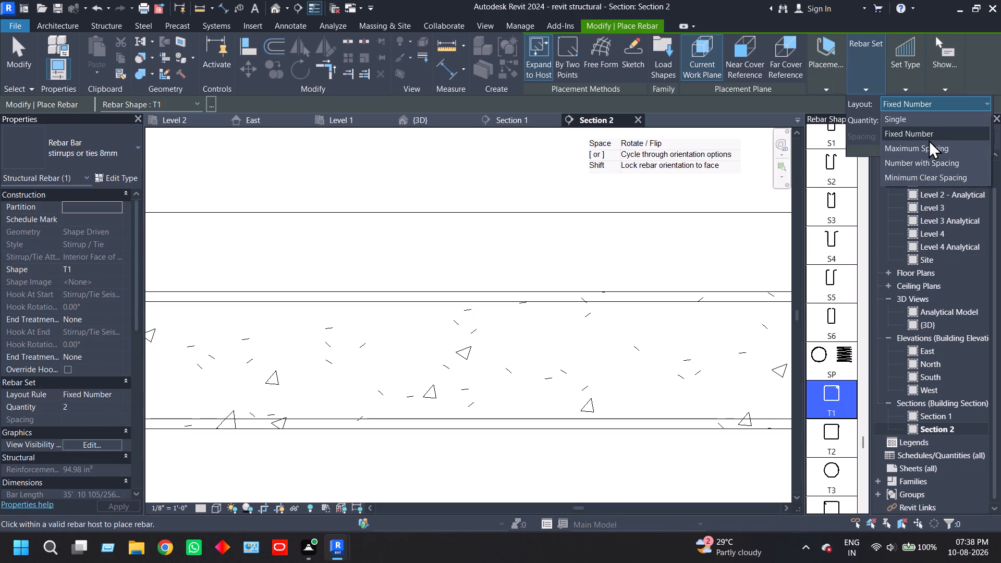
left_click(931, 144)
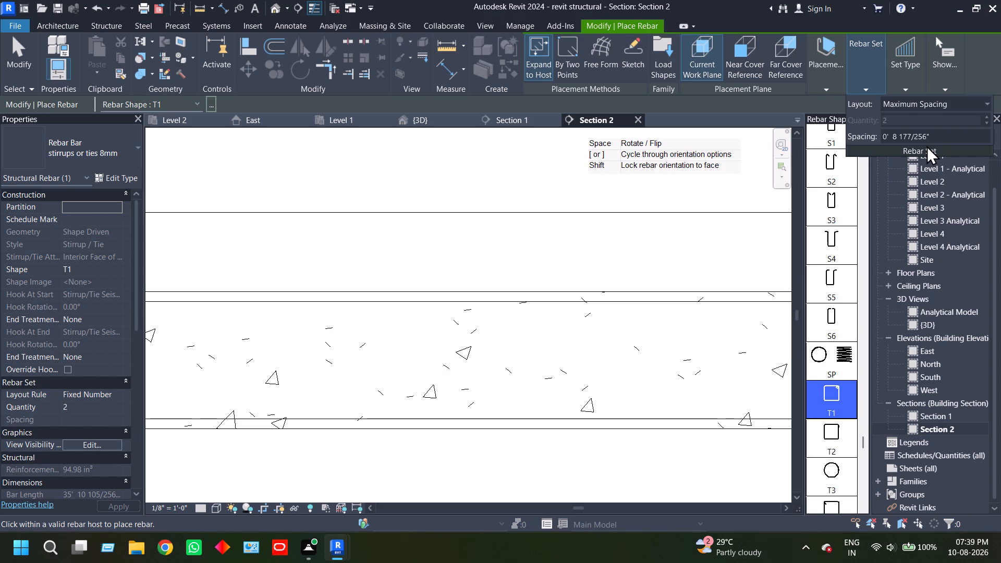
left_click_drag(935, 134, 890, 133)
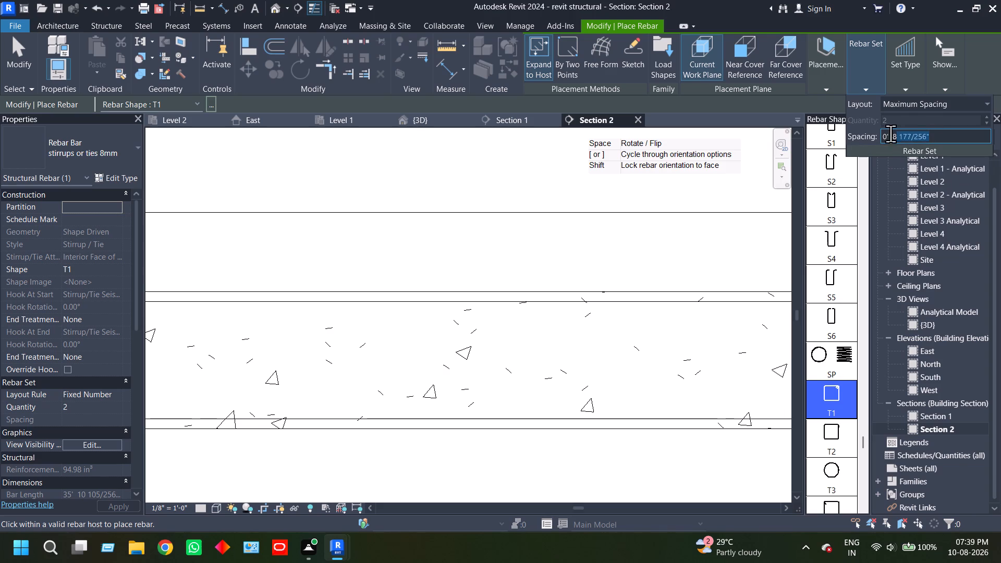
left_click_drag(890, 133, 857, 127)
type("200")
type("mm")
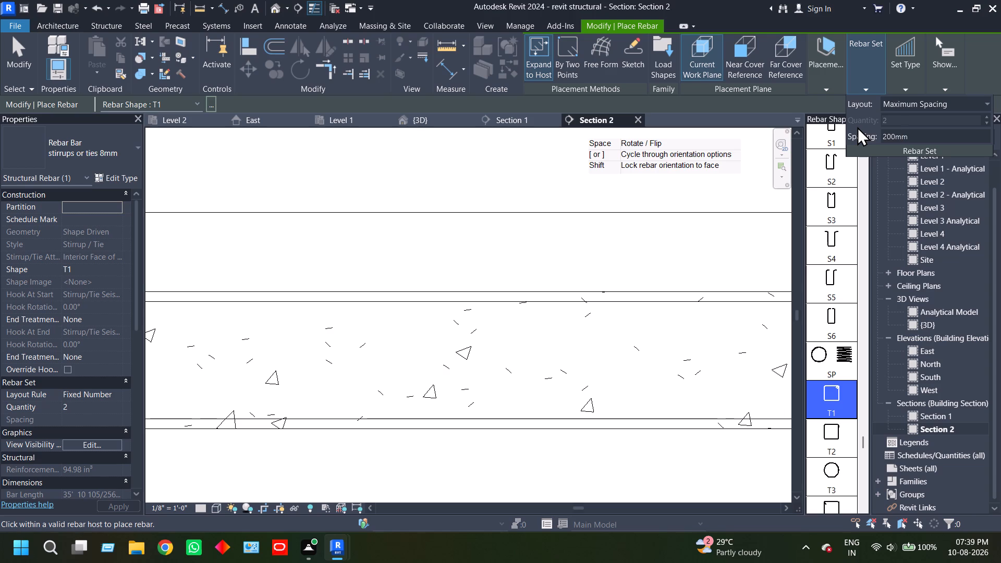
key("Return")
left_click(828, 64)
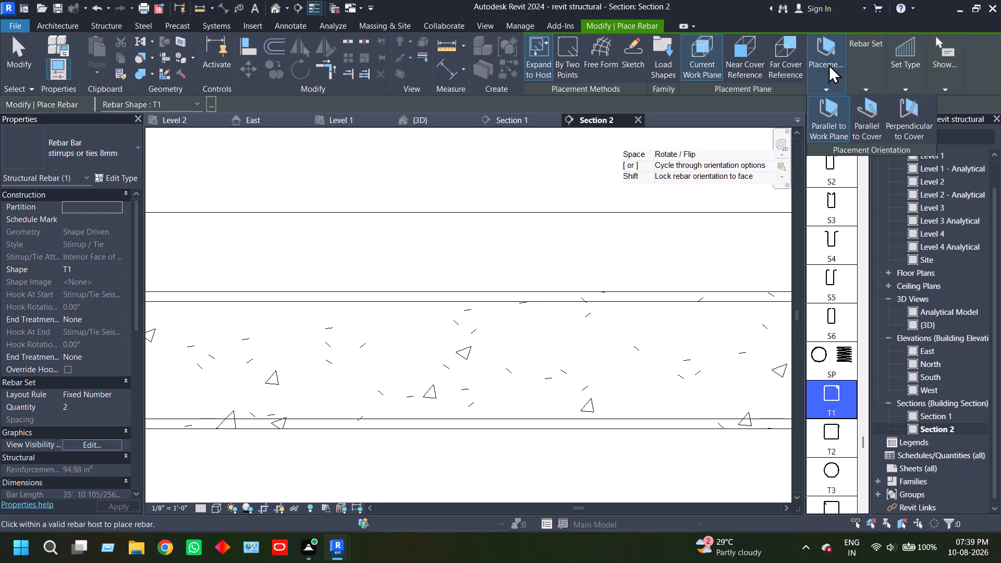
left_click(914, 113)
scroll(646, 325, "down", 5)
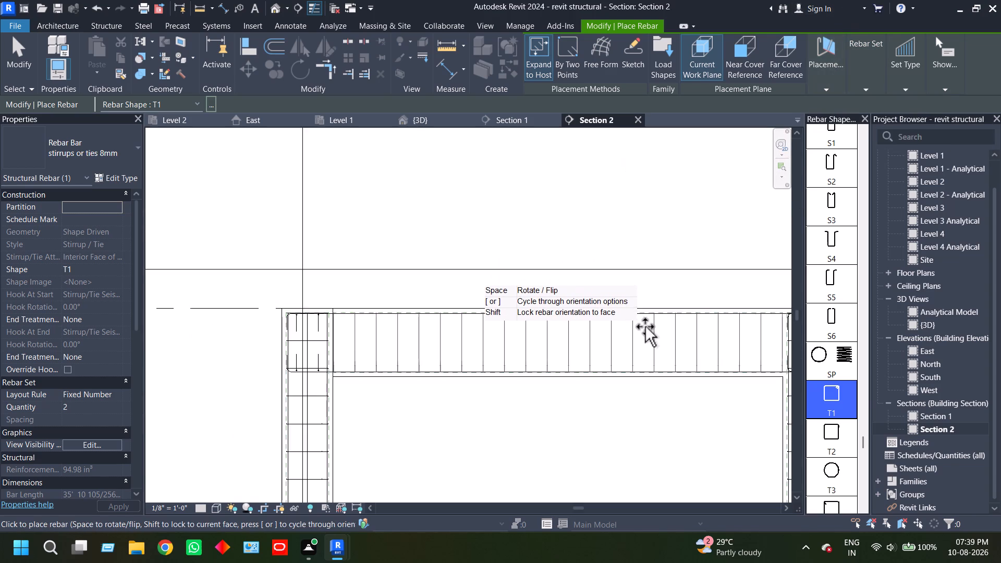
Place the shape T1 8 mm stirrup sets in the first and second cross beam spans and end rebar placement.
scroll(645, 326, "down", 1)
left_click(635, 336)
middle_click_drag(635, 336, 382, 329)
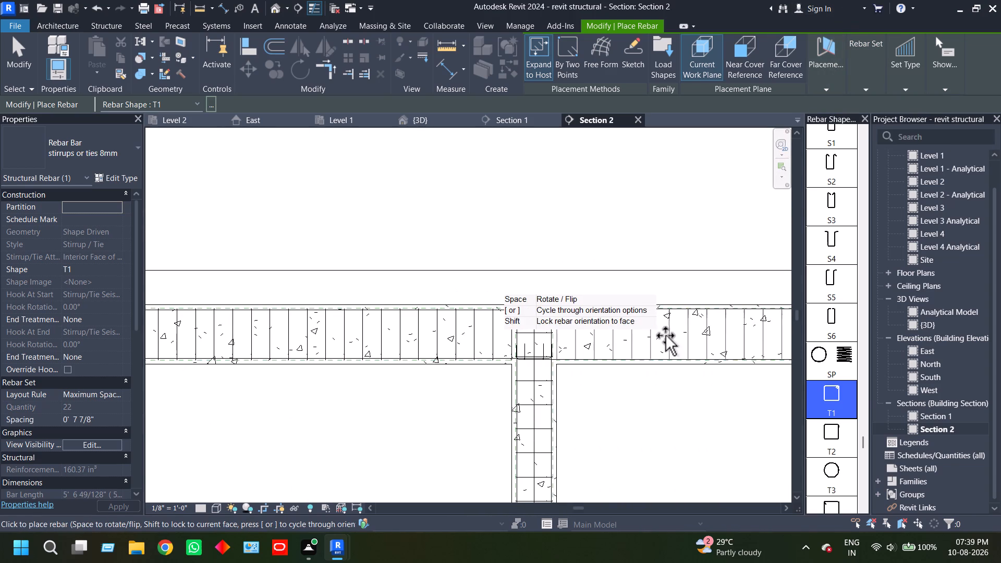
left_click(656, 330)
scroll(656, 330, "down", 6)
middle_click_drag(655, 330, 536, 332)
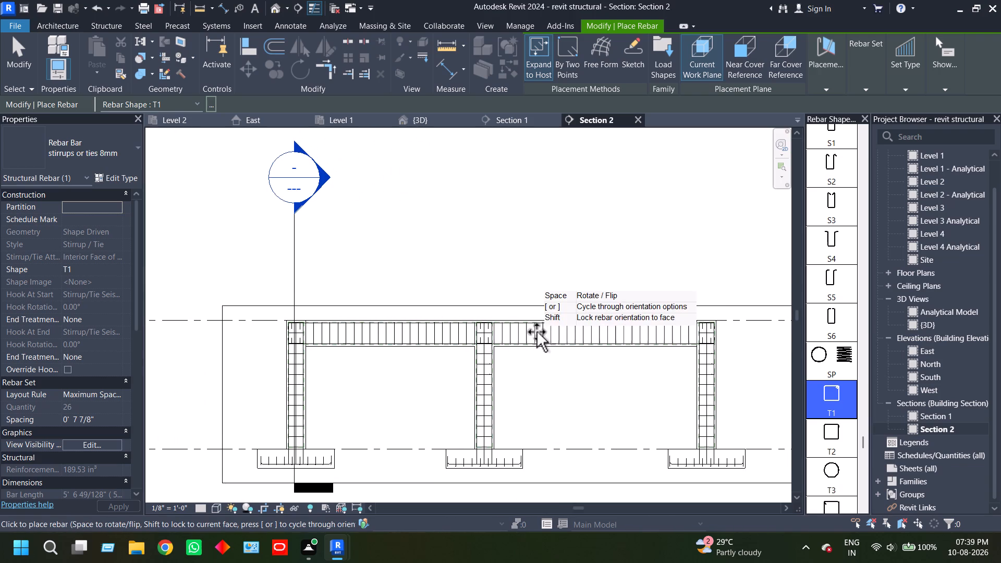
key("Escape")
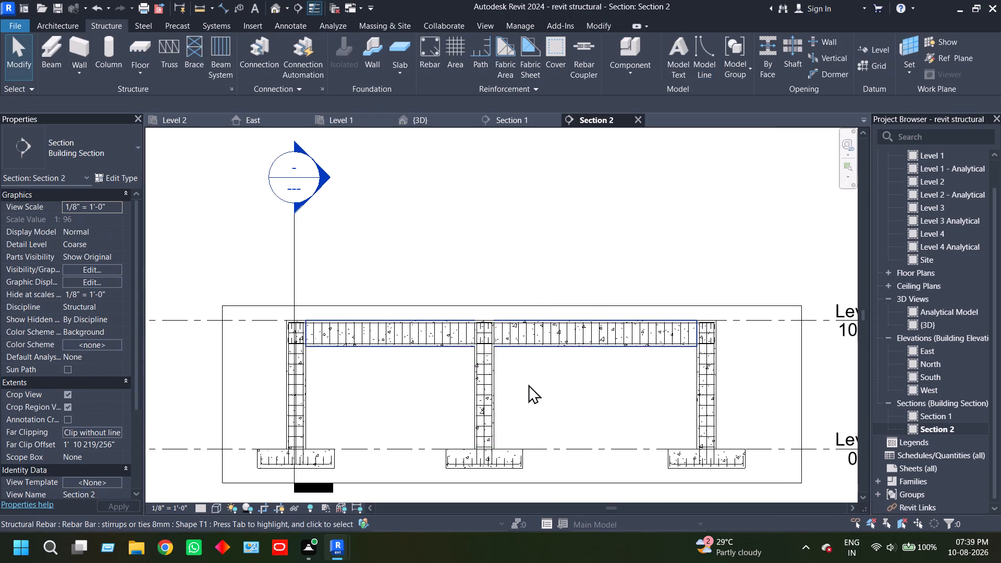
Look over the stirrups placed along both cross beam spans in Section 2.
scroll(518, 350, "up", 7)
scroll(546, 410, "up", 2)
scroll(546, 410, "down", 5)
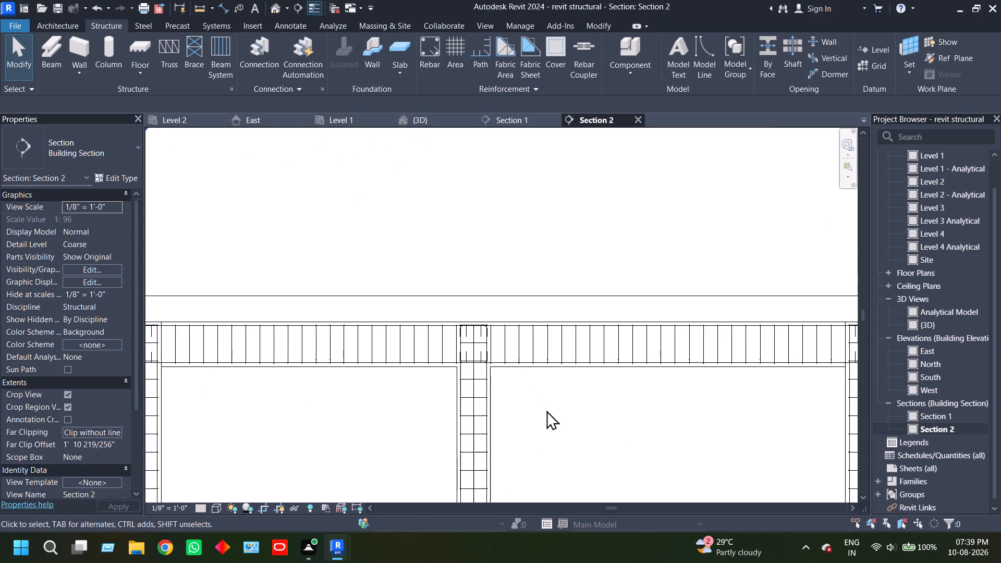
scroll(546, 410, "down", 2)
middle_click_drag(338, 428, 381, 354)
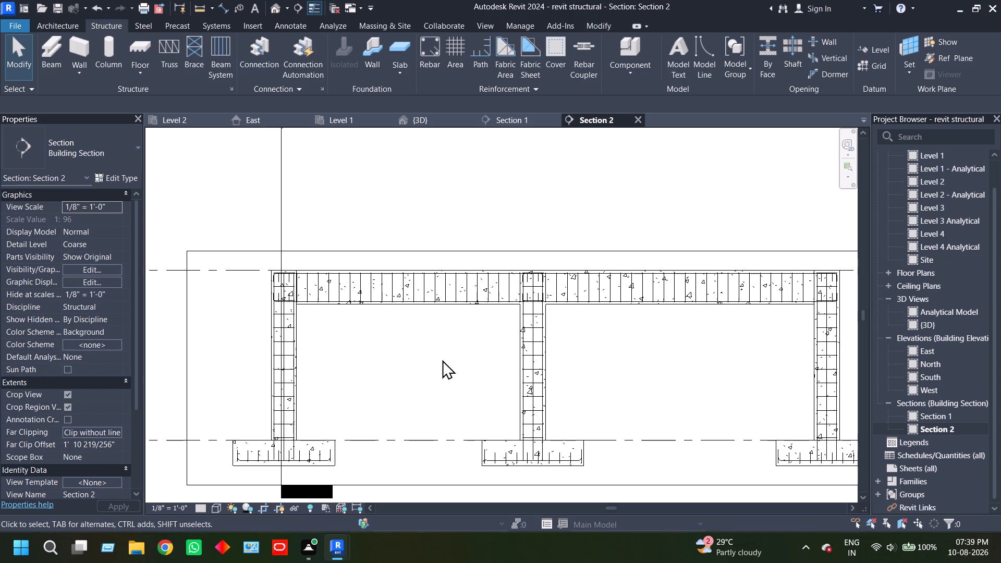
Show the bottom bars, top bars and stirrups of both cross beam spans unobscured in the {3D} view.
scroll(379, 291, "up", 16)
left_click(394, 303)
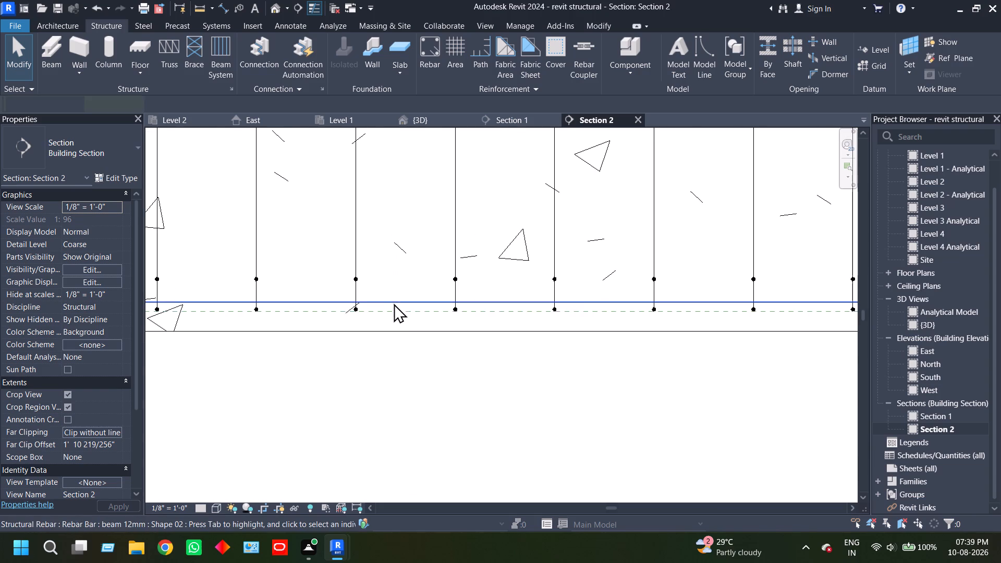
left_click(359, 241, "ctrl")
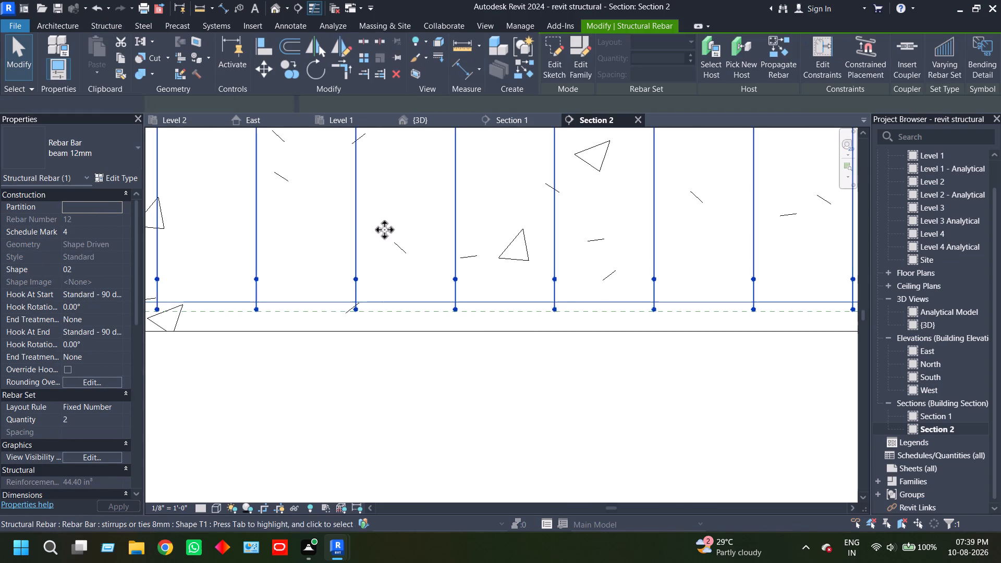
scroll(394, 227, "down", 4)
middle_click_drag(397, 225, 395, 361)
left_click(388, 256, "ctrl")
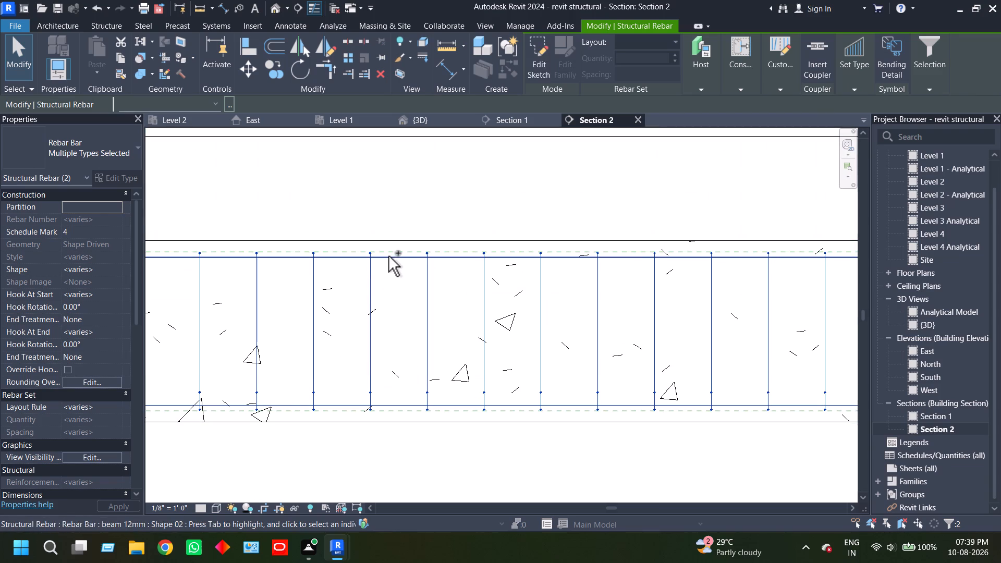
scroll(520, 357, "down", 5)
middle_click_drag(594, 343, 224, 301)
scroll(553, 304, "up", 2)
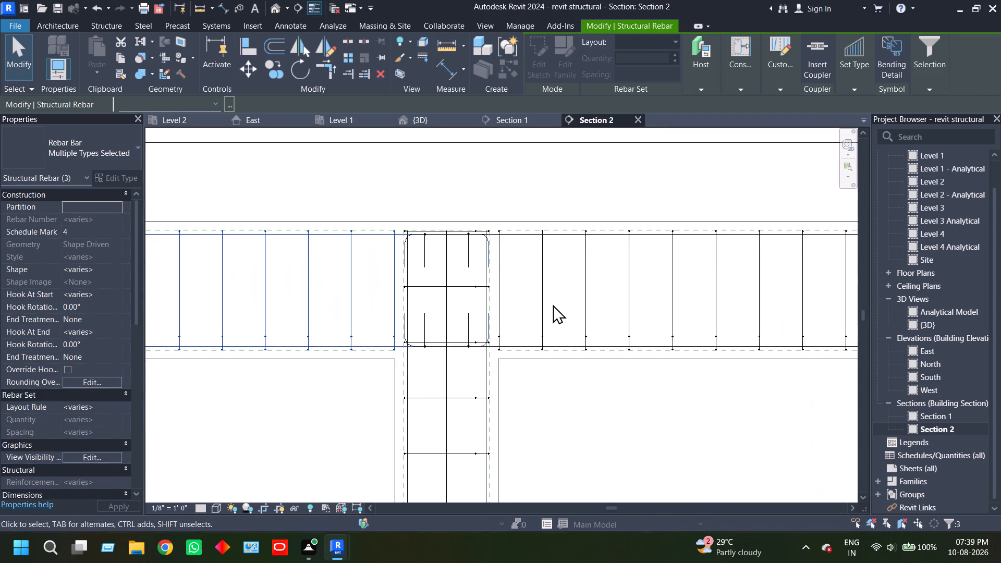
scroll(553, 304, "up", 3)
left_click(542, 309, "ctrl")
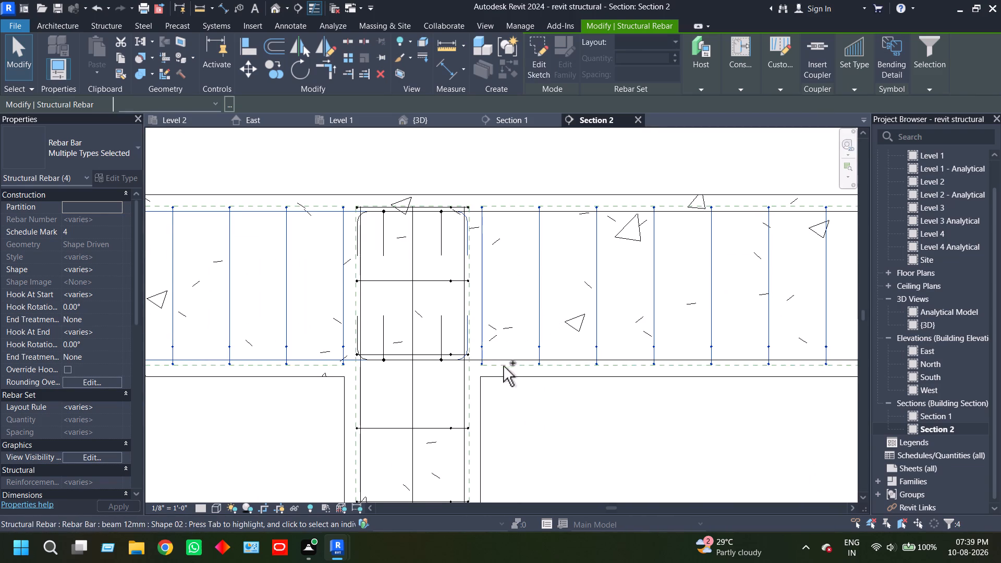
left_click(507, 359, "ctrl")
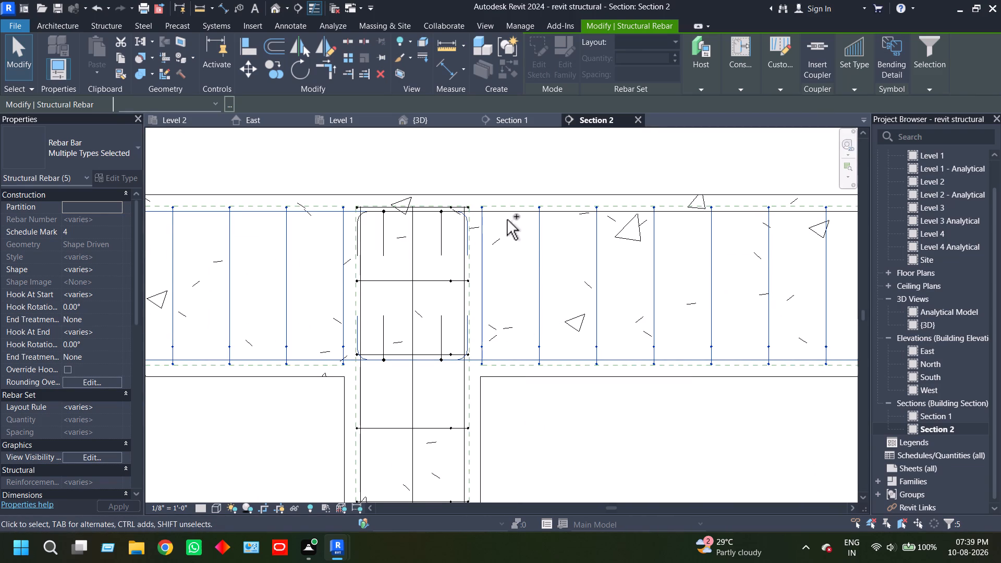
left_click(506, 216, "ctrl")
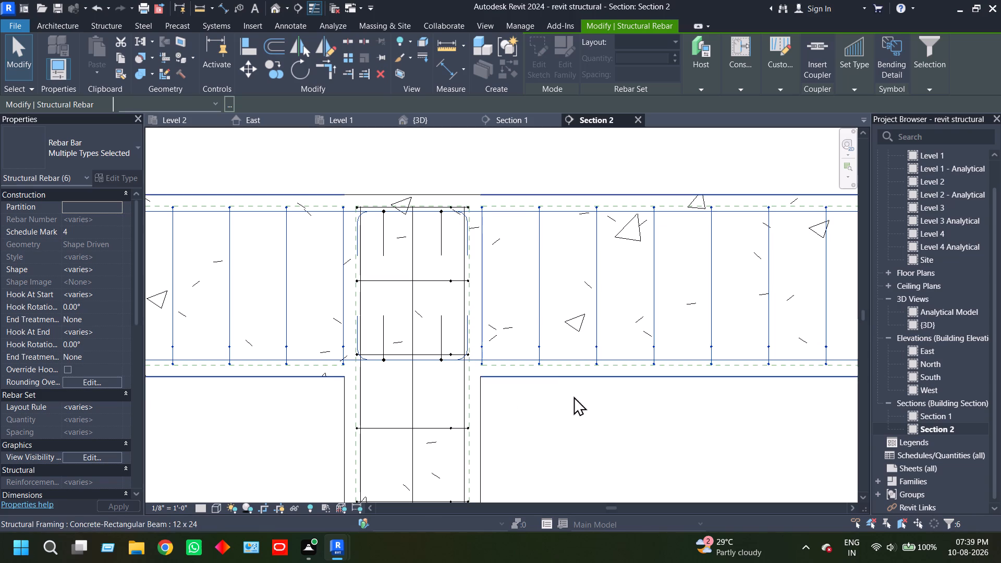
left_click(96, 456)
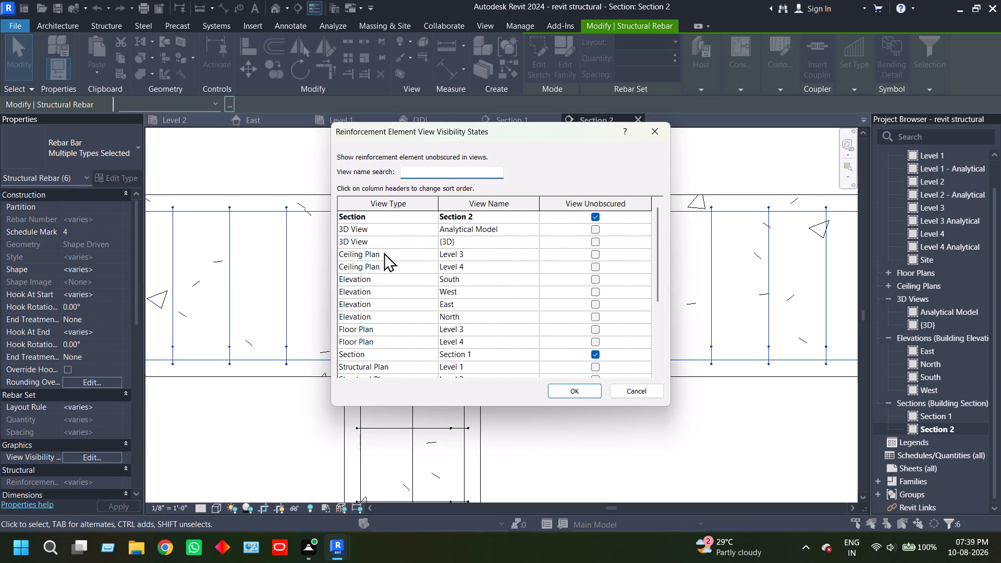
left_click(595, 241)
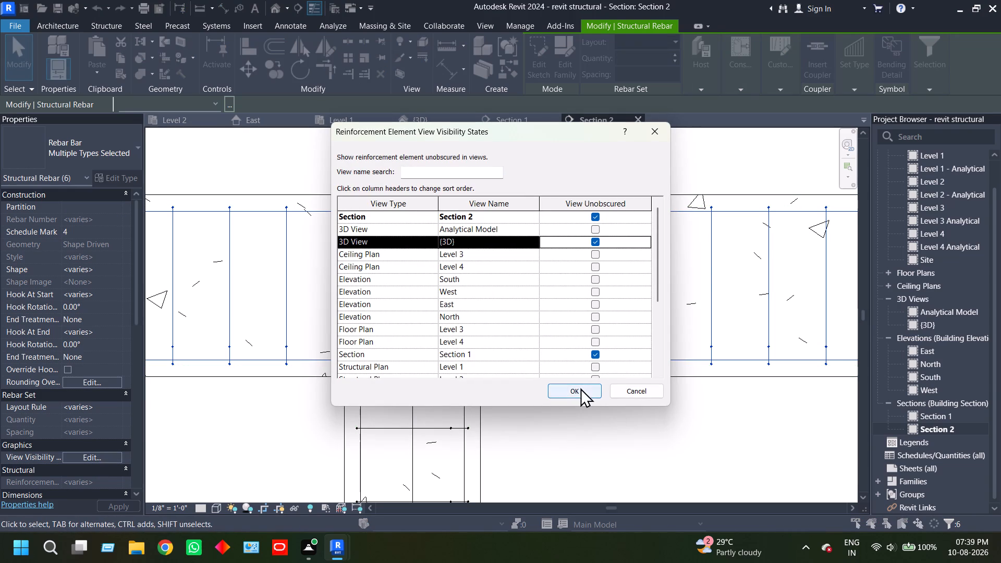
left_click(580, 388)
left_click(560, 429)
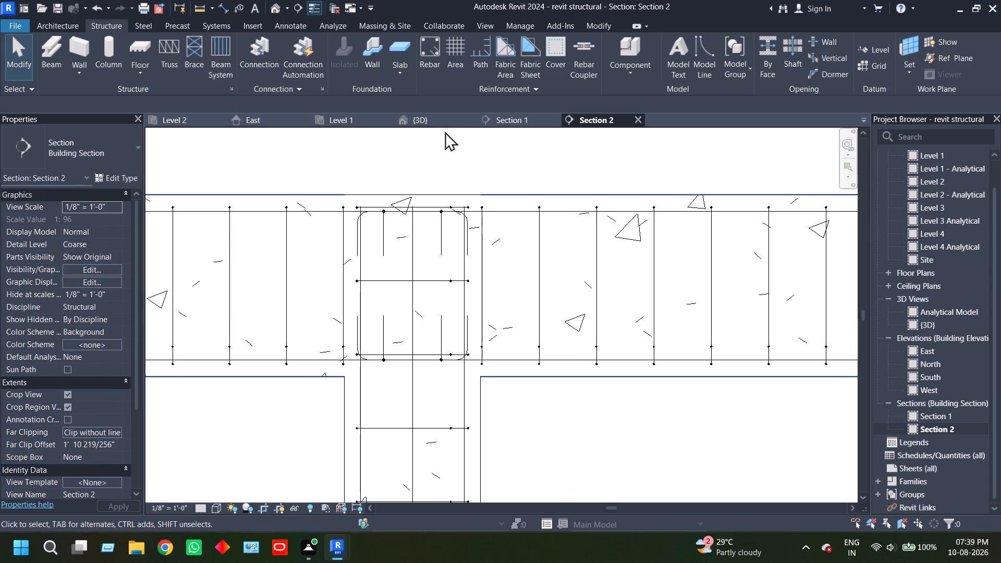
Switch to the {3D} view and examine the reinforcement in the end cross beam.
left_click(434, 124)
scroll(480, 354, "down", 2)
scroll(267, 326, "up", 3)
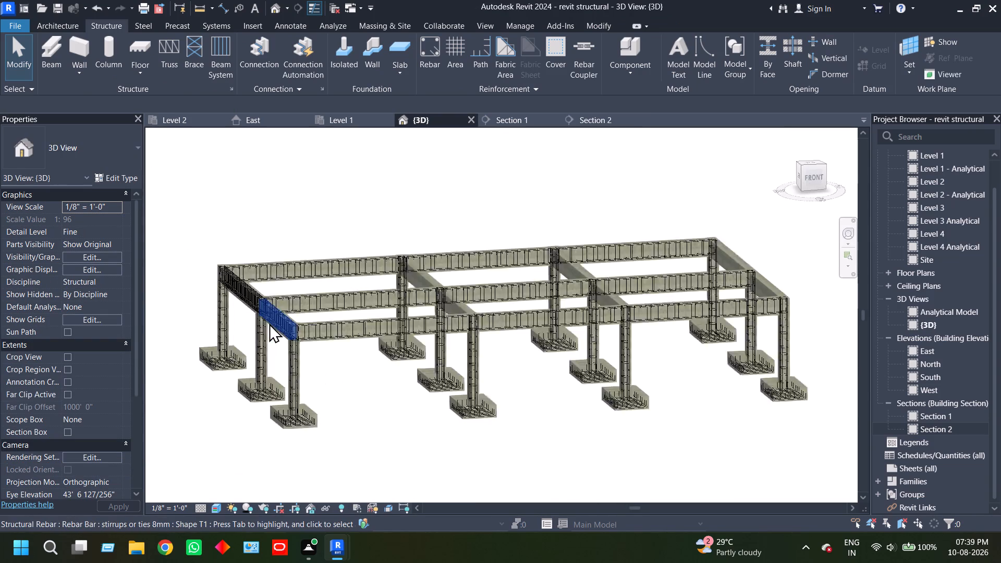
middle_click_drag(264, 348, 411, 373, "shift")
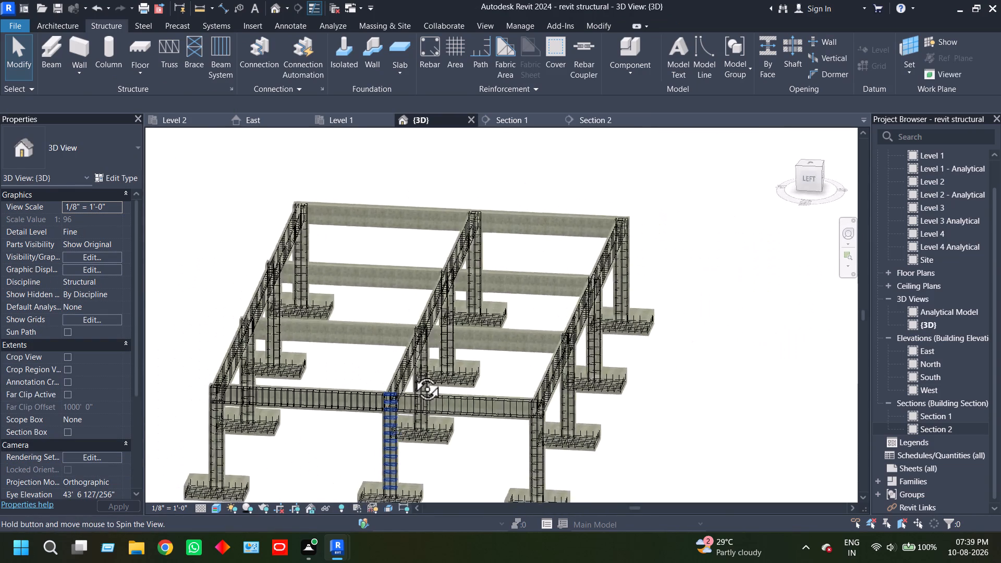
middle_click_drag(411, 373, 430, 373, "shift")
middle_click_drag(393, 384, 363, 267)
scroll(342, 310, "up", 4)
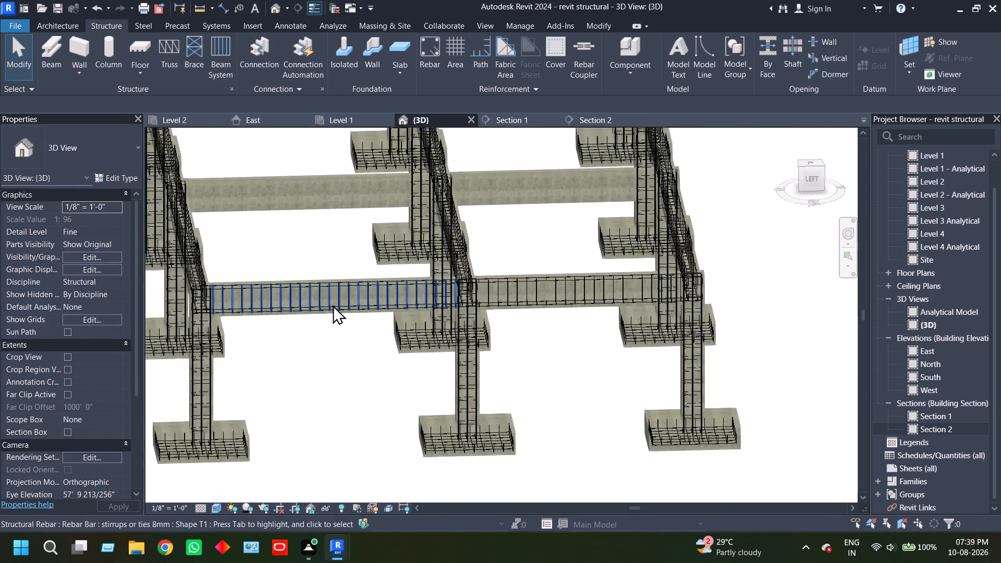
scroll(333, 305, "up", 7)
scroll(492, 312, "down", 4)
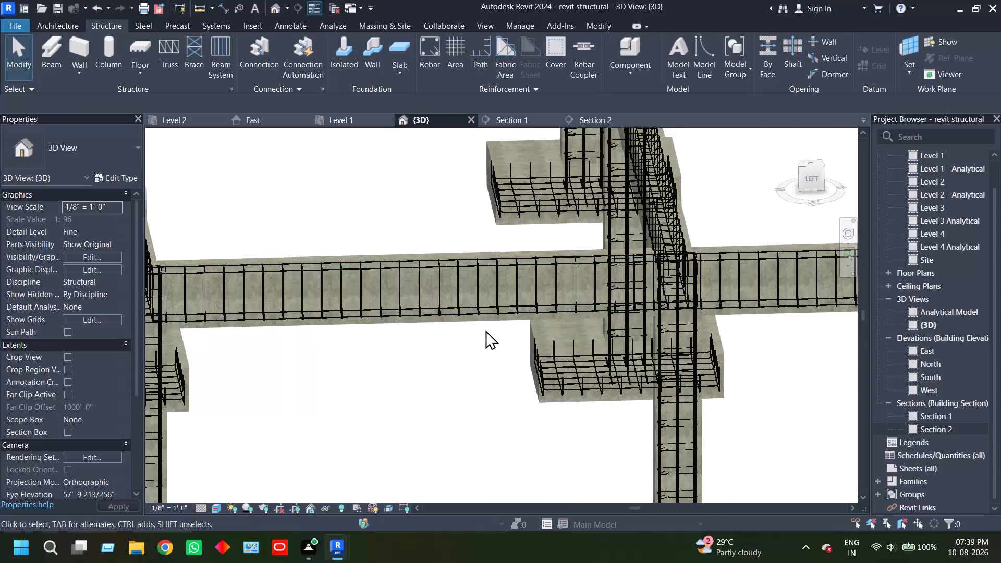
Propagate the end cross beam's bottom bars, top bars and stirrups in both spans to the other three cross beams using Align By Host.
left_click(388, 313)
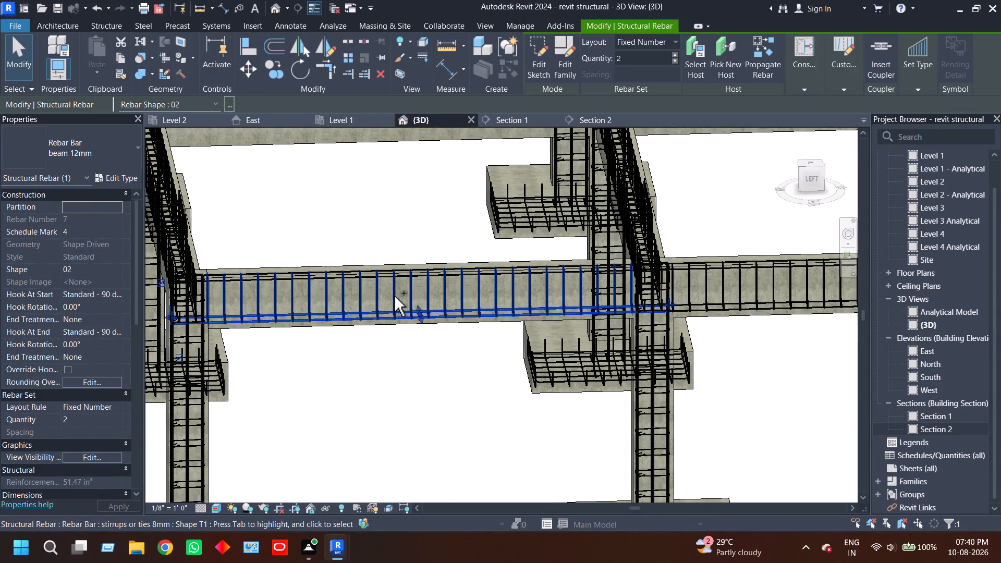
left_click(394, 296, "ctrl")
left_click(402, 273, "ctrl")
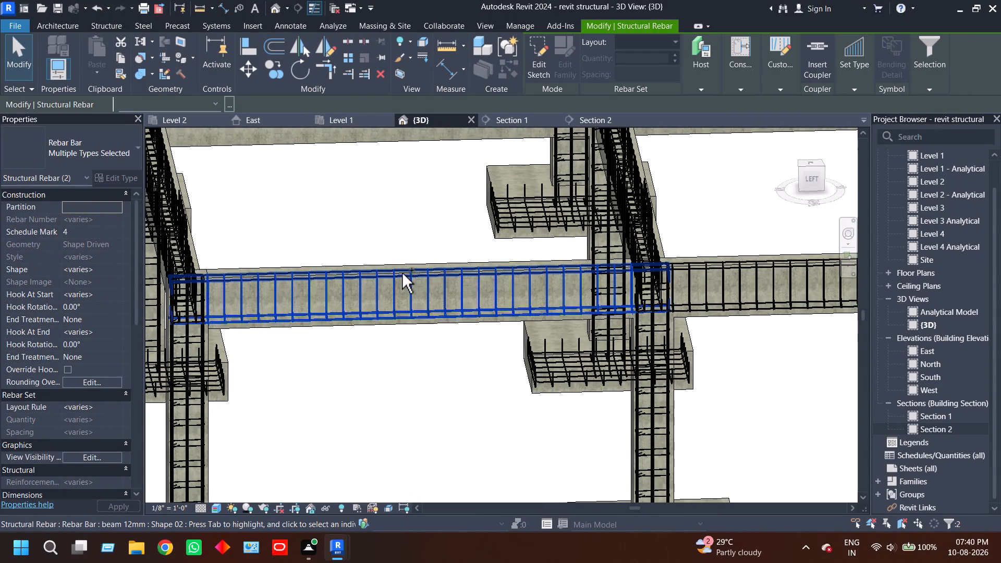
left_click(782, 300, "ctrl")
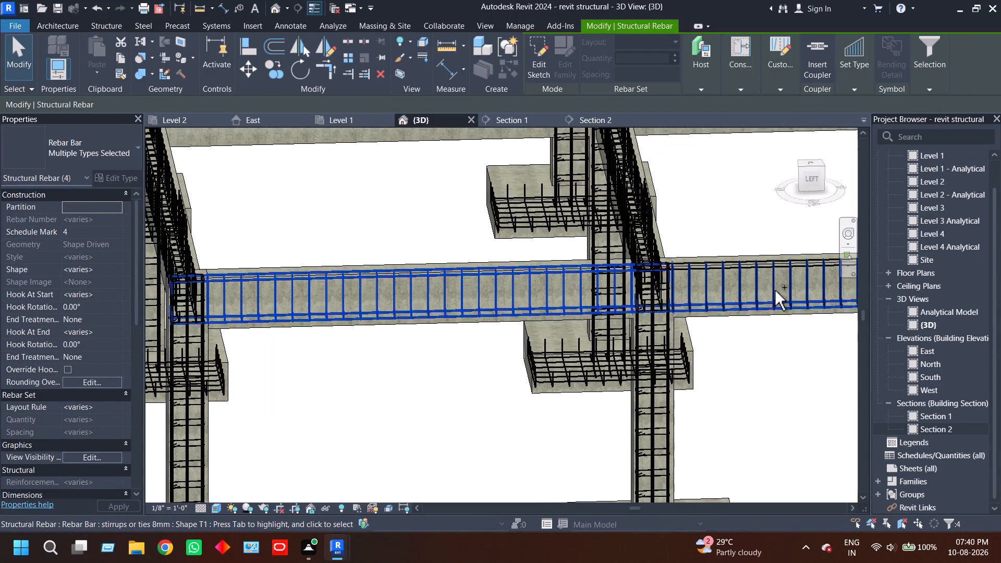
left_click(775, 290, "ctrl")
left_click(783, 268, "ctrl")
scroll(740, 276, "down", 4)
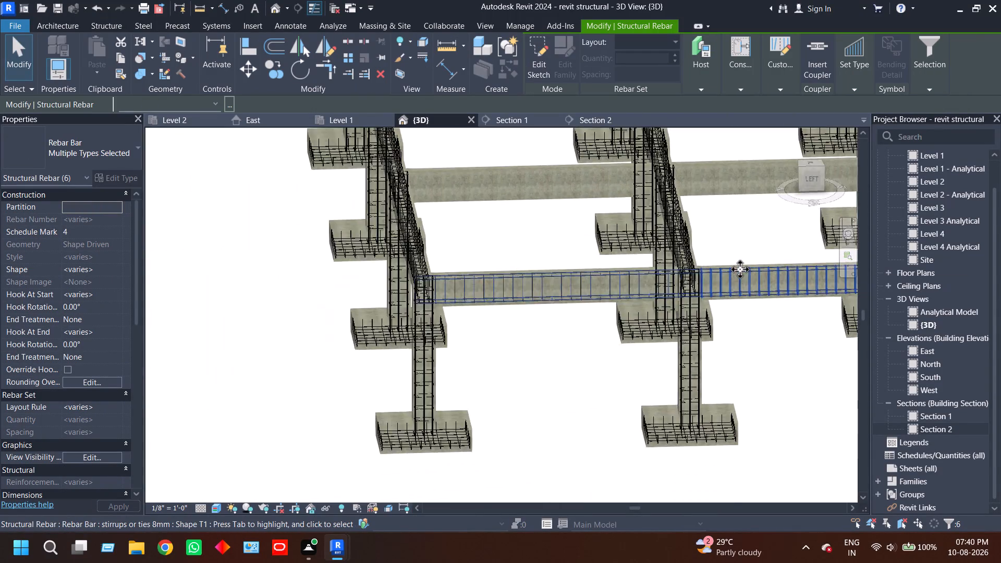
scroll(740, 269, "down", 2)
middle_click_drag(741, 248, 672, 359)
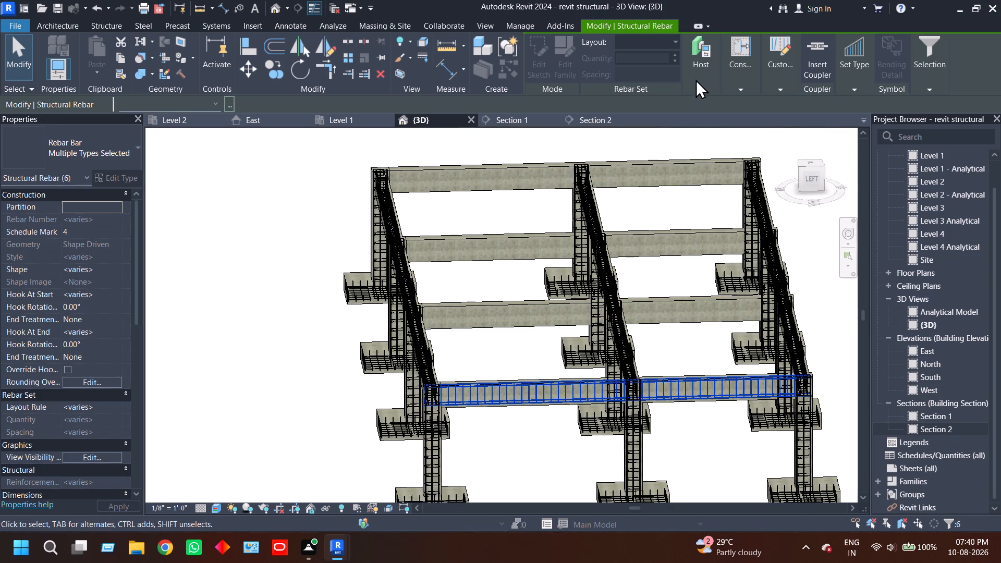
left_click(695, 79)
left_click(760, 111)
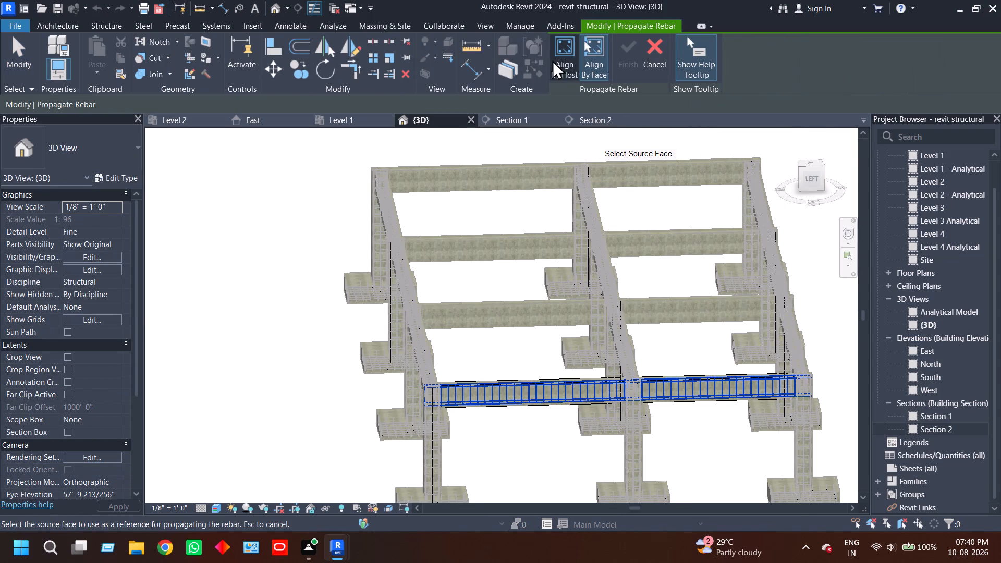
left_click(561, 57)
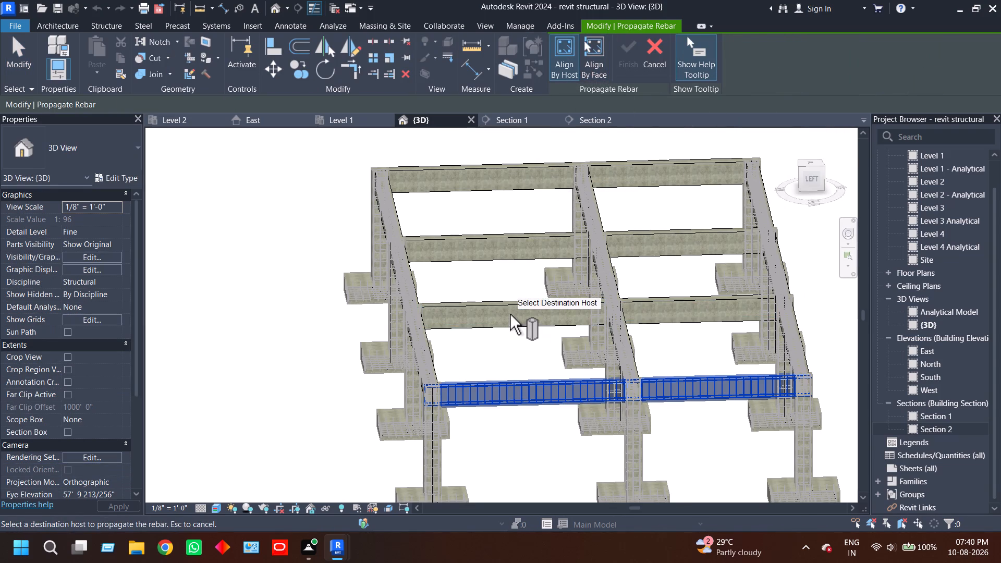
left_click(508, 304)
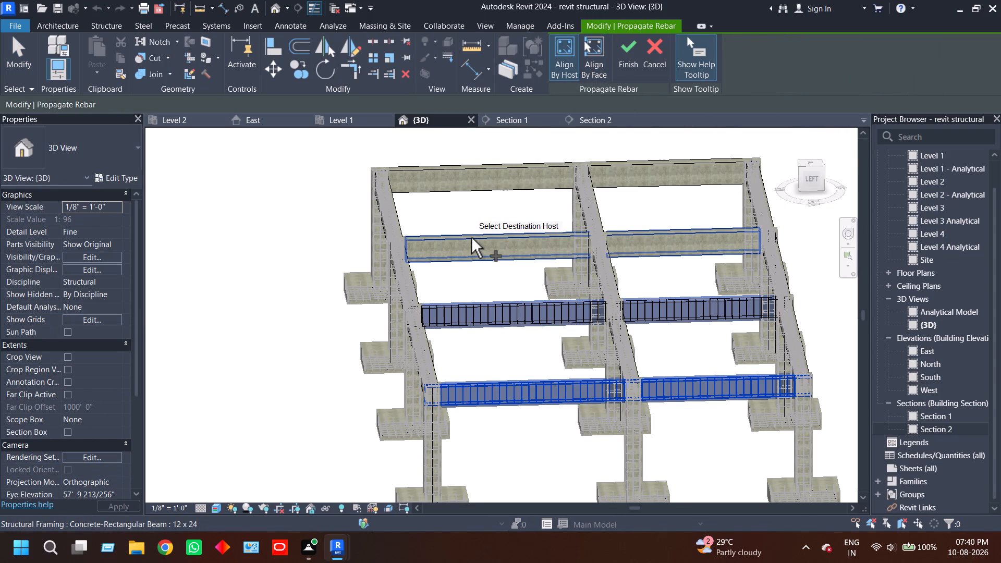
left_click(471, 238)
left_click(471, 175)
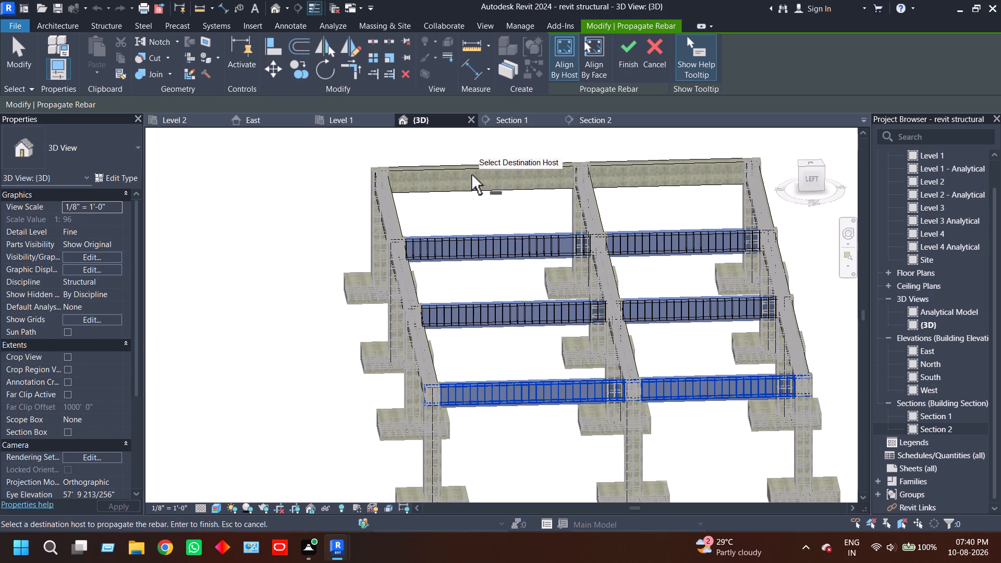
left_click(629, 50)
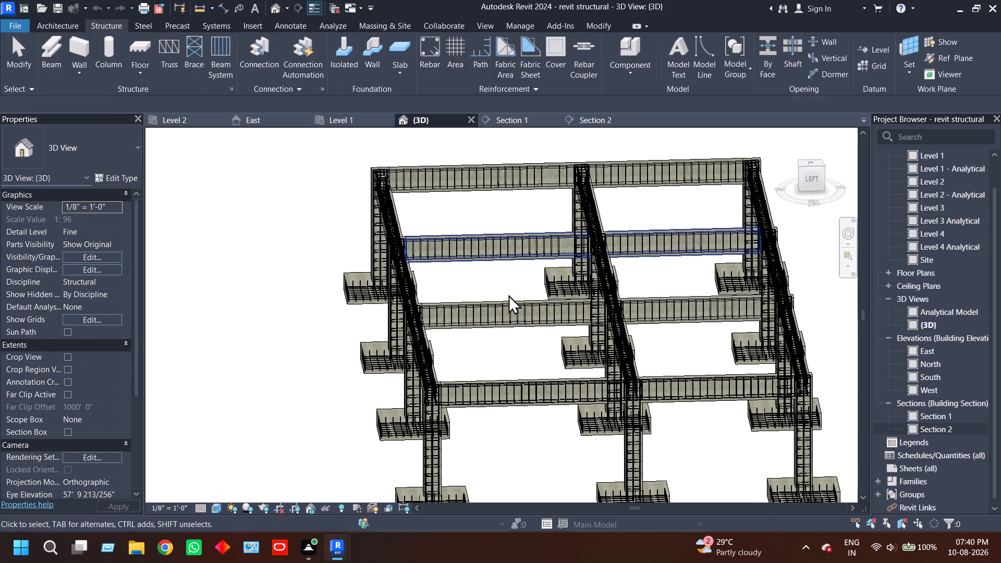
left_click(273, 347)
Inspect the reinforcement of the cross beams, columns and footings from several angles in the 3D model.
scroll(492, 298, "up", 4)
scroll(657, 352, "up", 6)
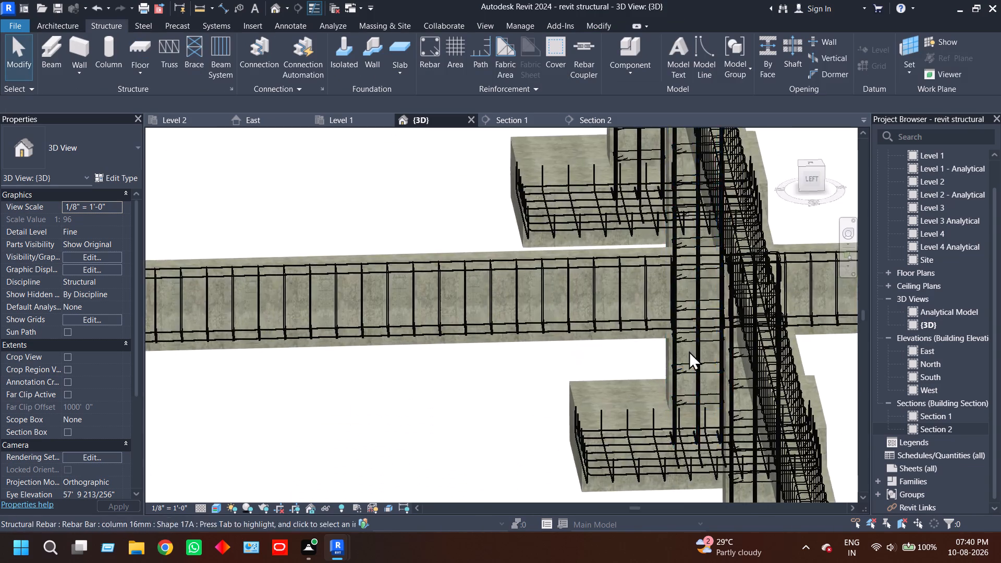
scroll(689, 351, "up", 3)
scroll(697, 359, "down", 6)
scroll(577, 393, "down", 1)
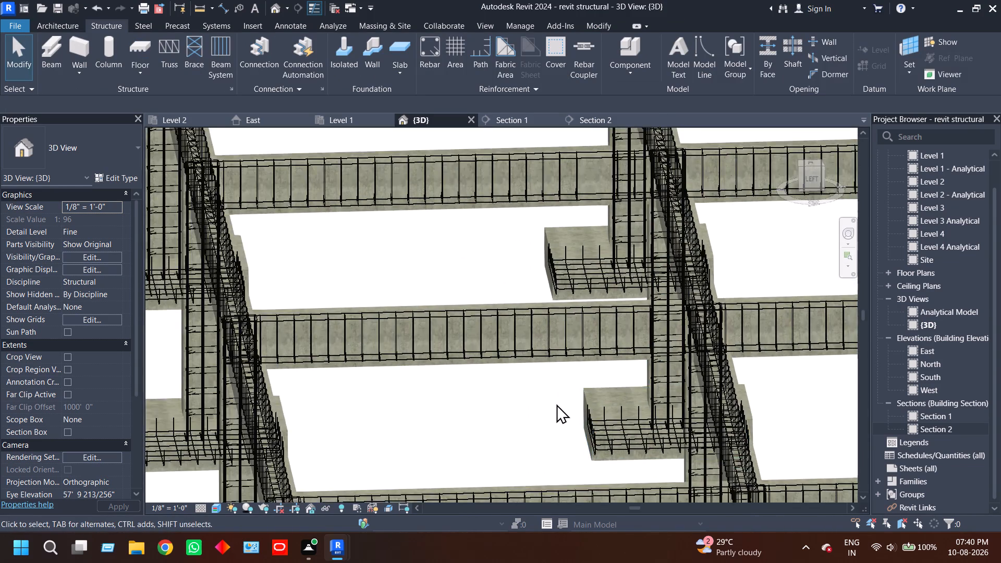
middle_click_drag(556, 404, 597, 372, "shift")
scroll(609, 379, "down", 2)
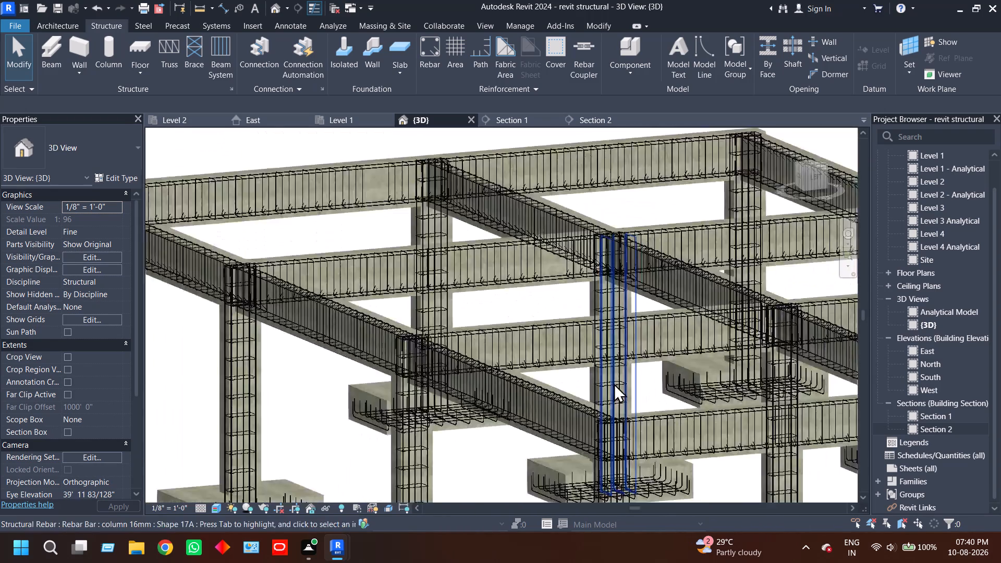
scroll(614, 383, "down", 1)
middle_click_drag(627, 388, 450, 224)
scroll(434, 342, "up", 7)
scroll(505, 345, "down", 2)
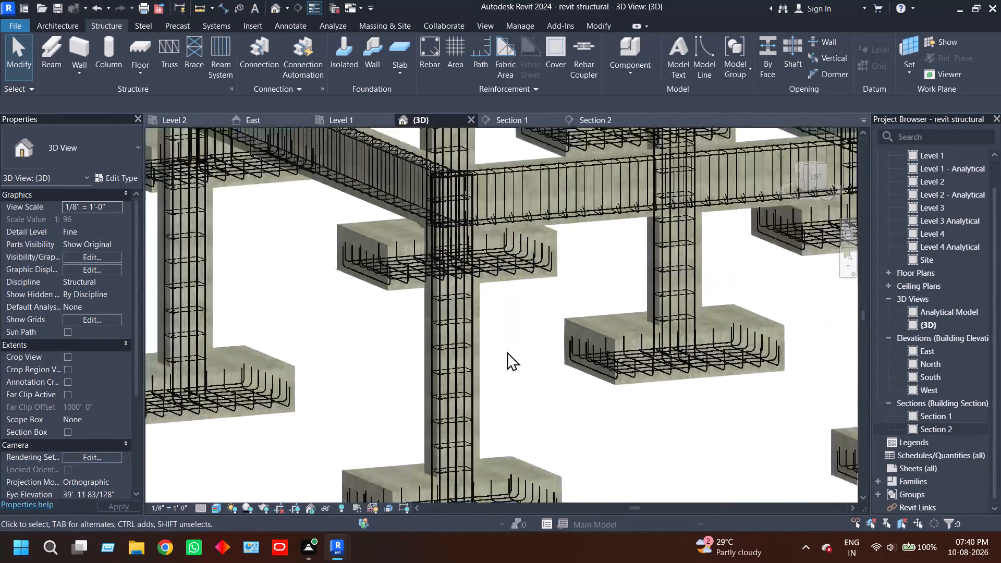
scroll(507, 351, "down", 4)
middle_click_drag(514, 356, 573, 380, "shift")
scroll(484, 354, "down", 2)
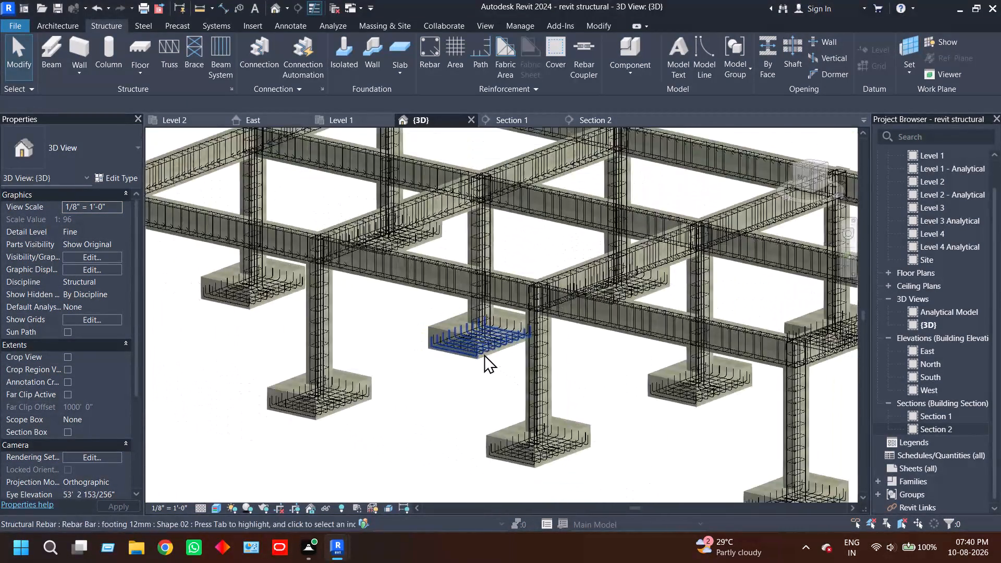
scroll(484, 354, "down", 2)
middle_click_drag(417, 358, 428, 413)
scroll(374, 354, "up", 7)
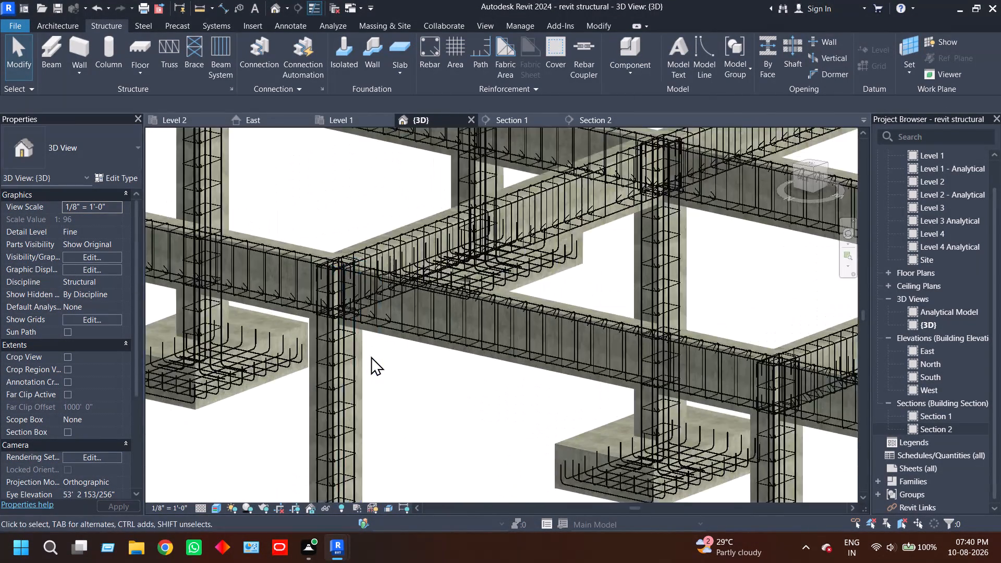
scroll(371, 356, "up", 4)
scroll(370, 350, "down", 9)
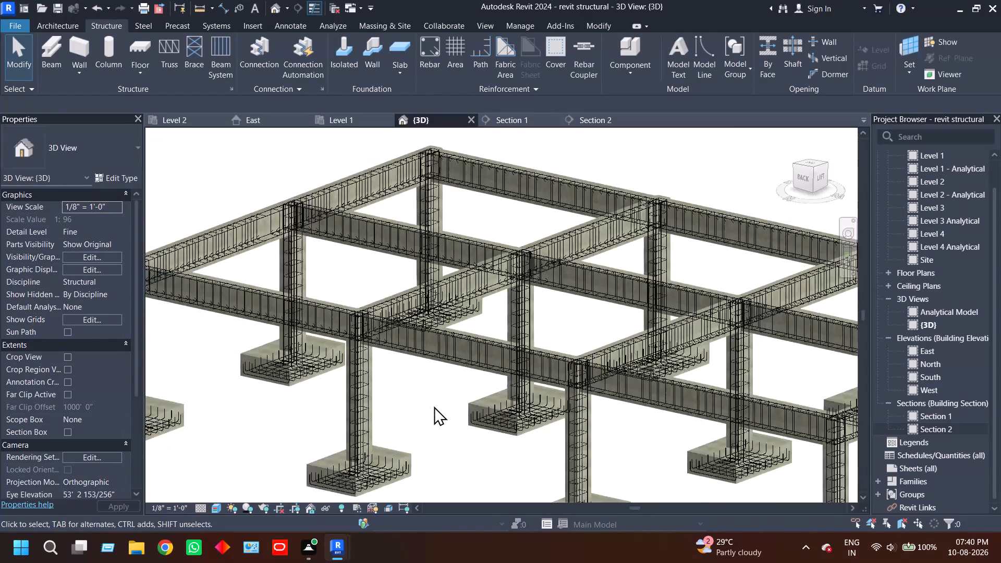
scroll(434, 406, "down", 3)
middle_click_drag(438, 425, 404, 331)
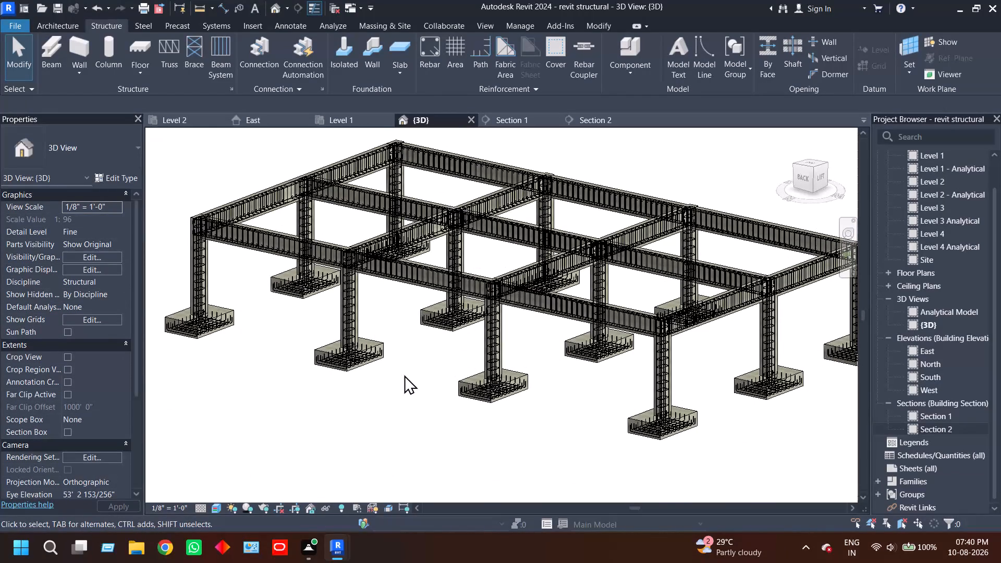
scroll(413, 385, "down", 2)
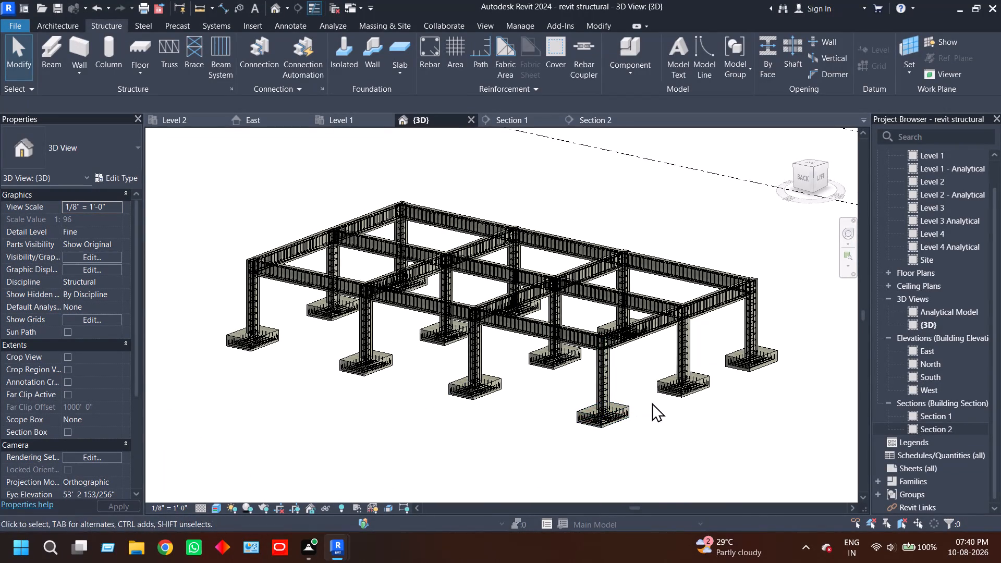
Open the Level 2 structural plan and extend the Section 2 line along the west edge beam past the frame's north side.
double_click(954, 181)
scroll(566, 331, "down", 6)
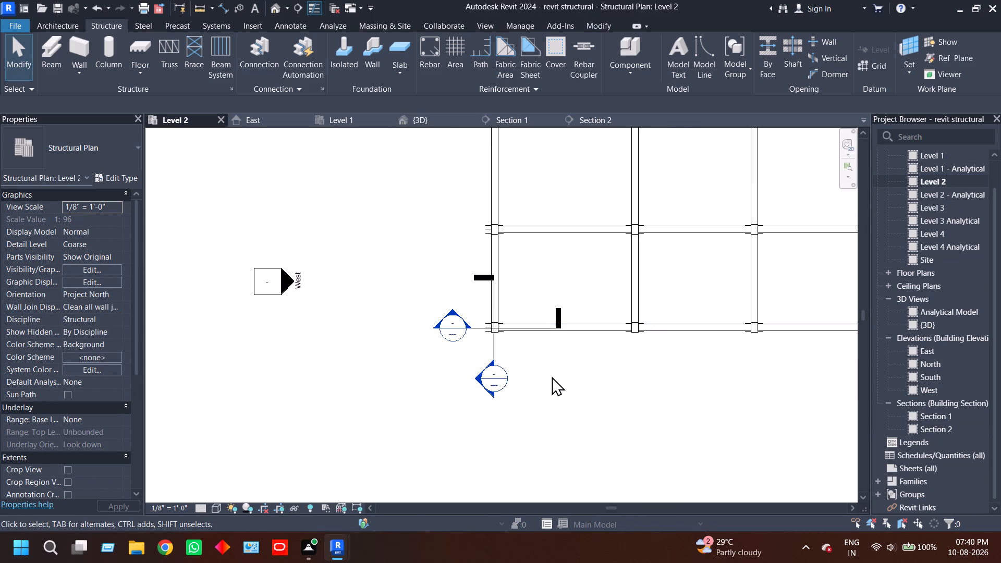
scroll(551, 376, "down", 1)
middle_click_drag(551, 376, 385, 399)
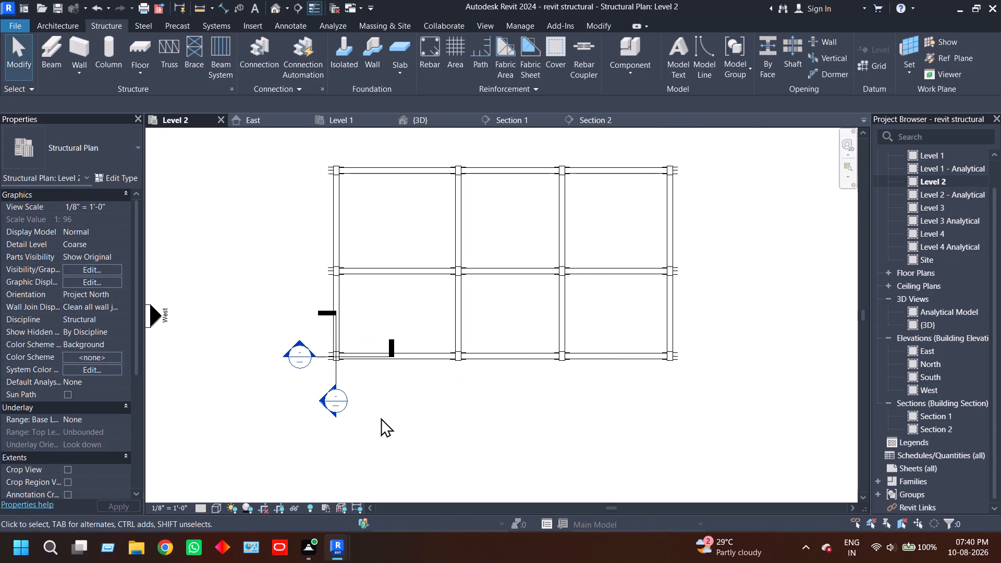
left_click_drag(373, 393, 279, 412)
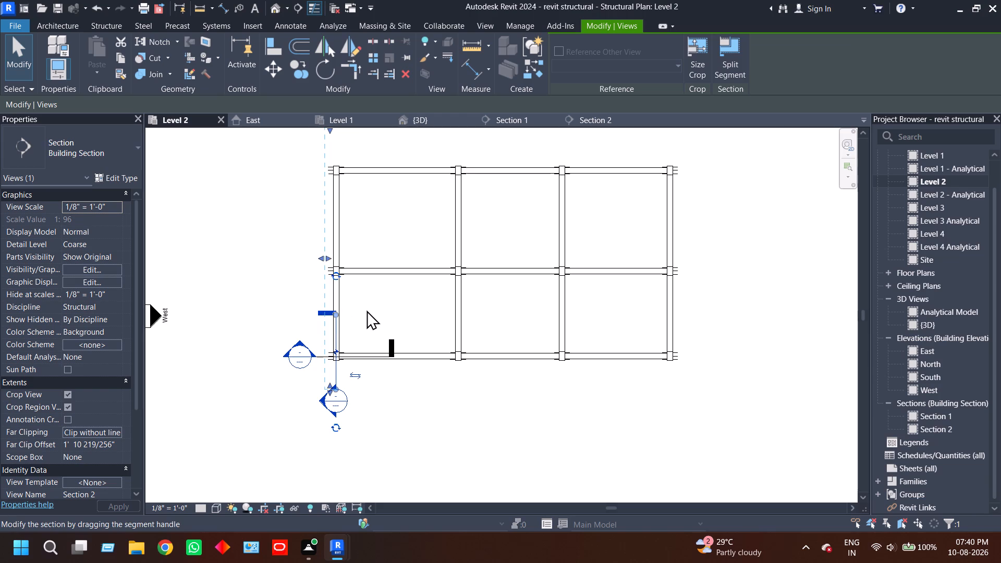
scroll(367, 310, "down", 2)
middle_click_drag(367, 310, 360, 364)
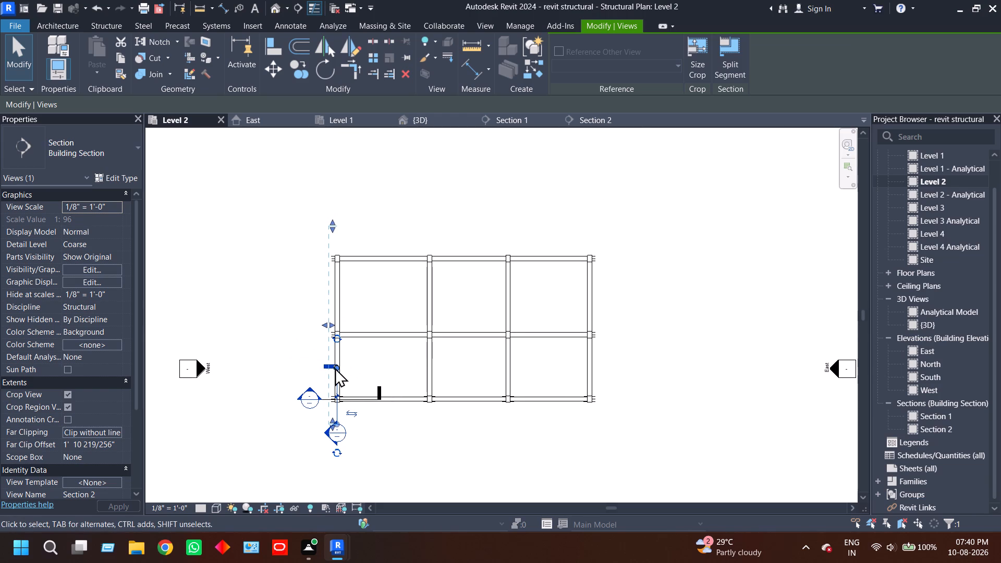
left_click_drag(337, 368, 338, 201)
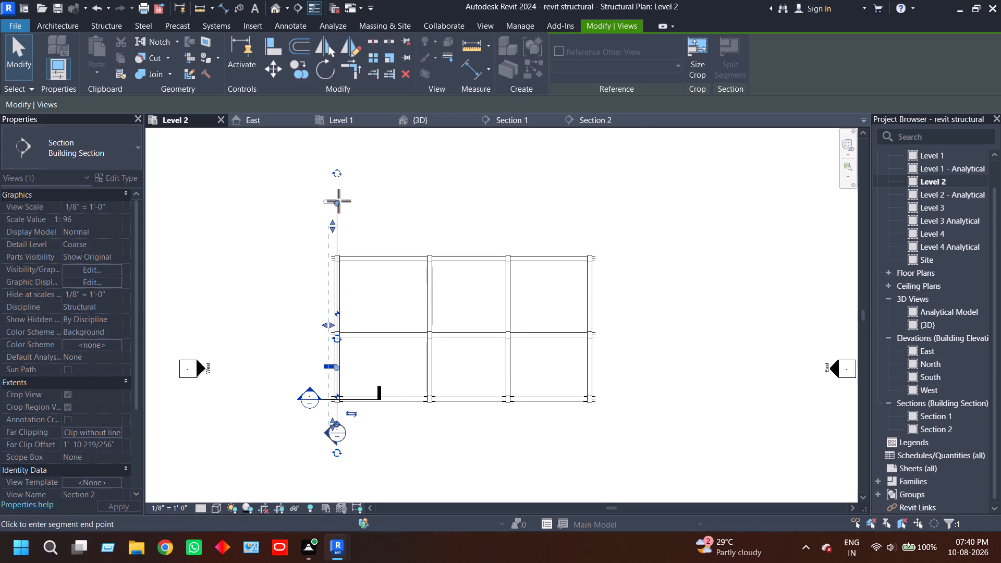
left_click_drag(338, 201, 338, 196)
left_click(322, 400)
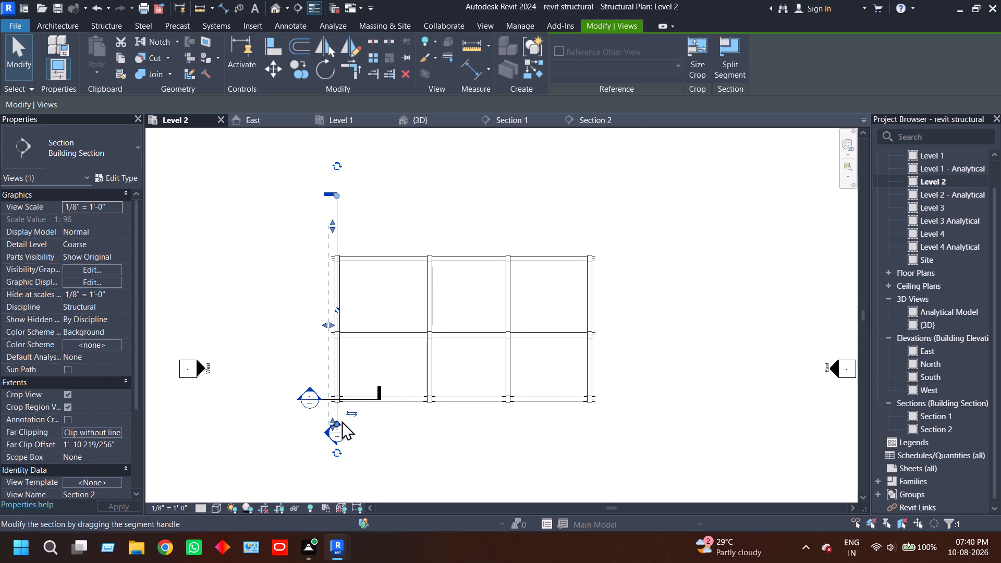
left_click(410, 454)
Extend the Section 1 line along the south edge beam past the frame's east side.
left_click(307, 395)
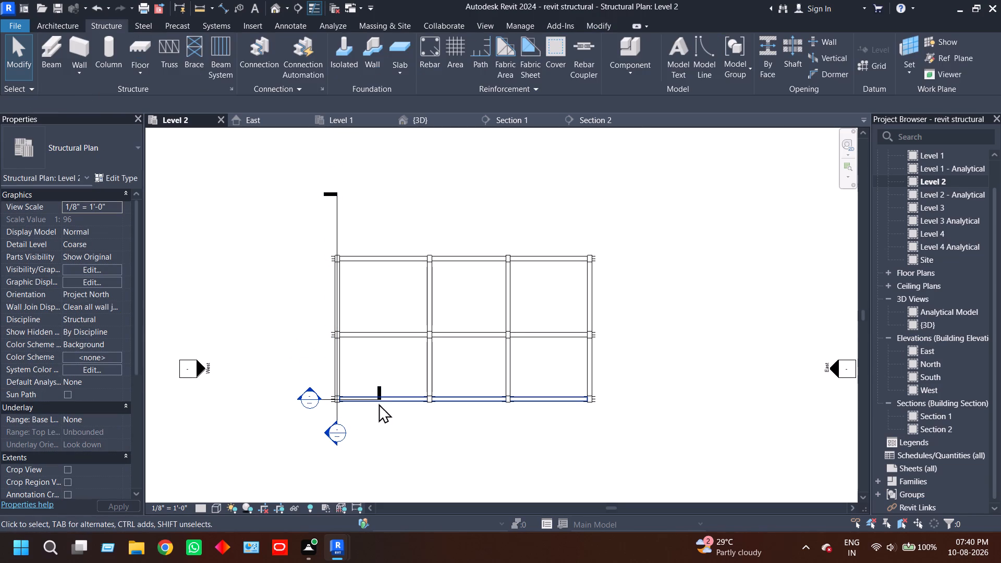
scroll(319, 398, "up", 8)
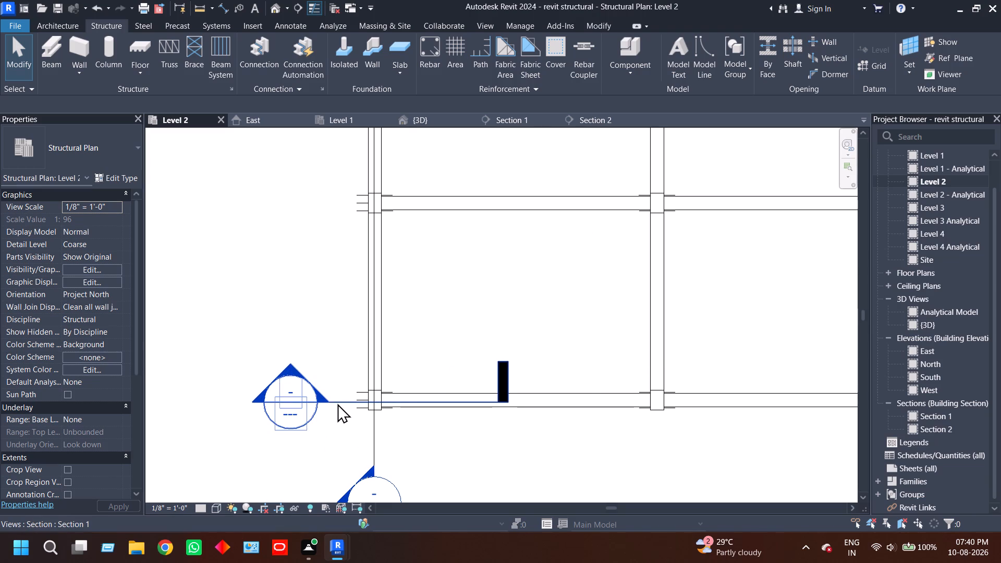
left_click(337, 403)
scroll(564, 422, "down", 9)
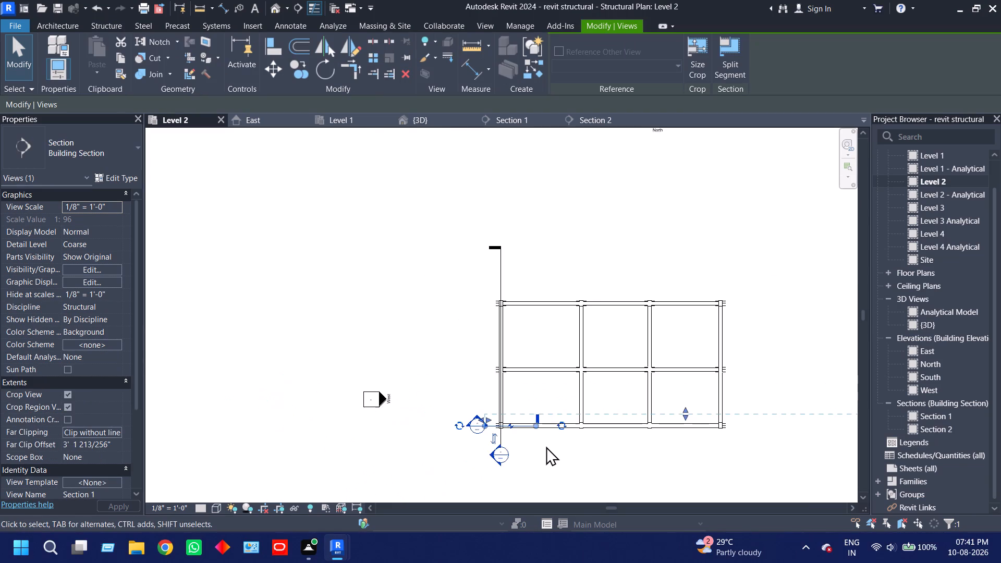
middle_click_drag(546, 446, 374, 381)
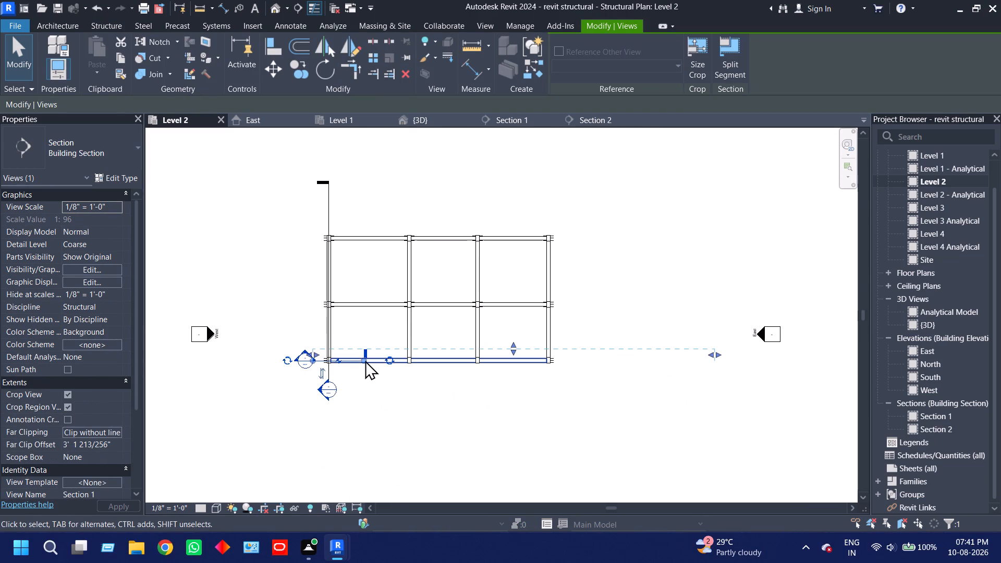
left_click_drag(365, 360, 643, 359)
left_click(585, 436)
Examine the column bars projecting beyond the end columns in the Level 2 plan and in the {3D} view from above.
scroll(336, 366, "up", 4)
scroll(456, 411, "down", 3)
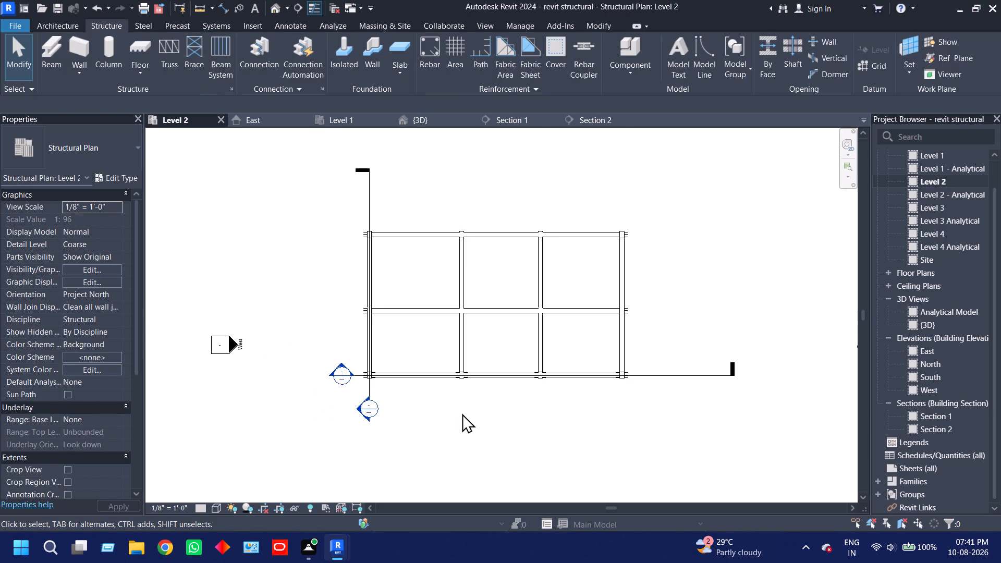
scroll(453, 407, "up", 5)
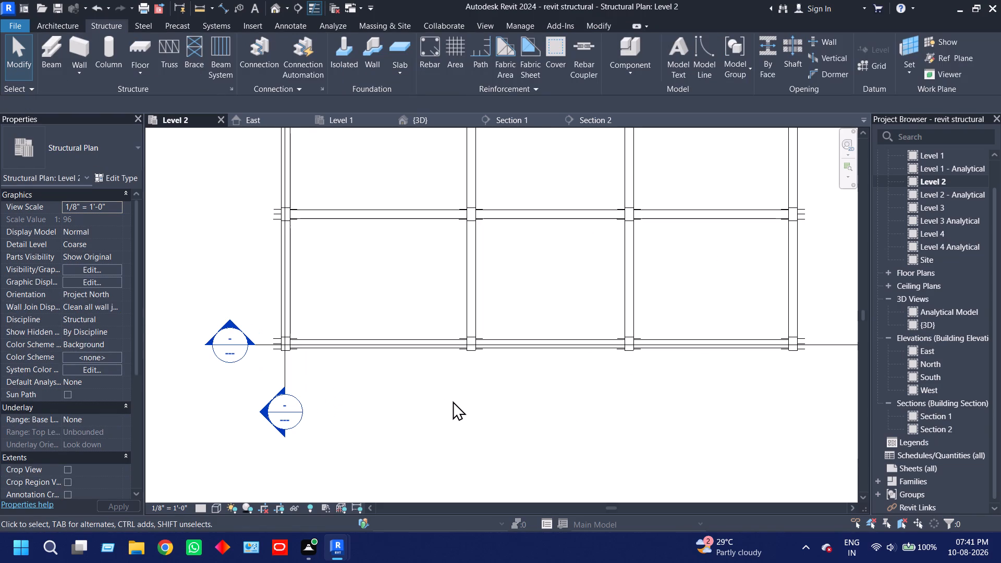
scroll(453, 401, "down", 6)
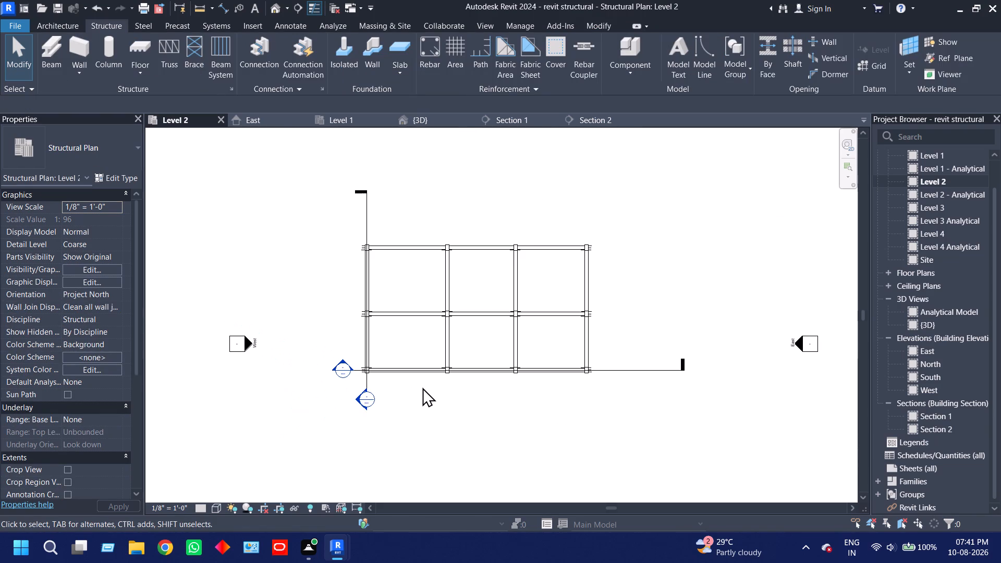
scroll(605, 310, "up", 13)
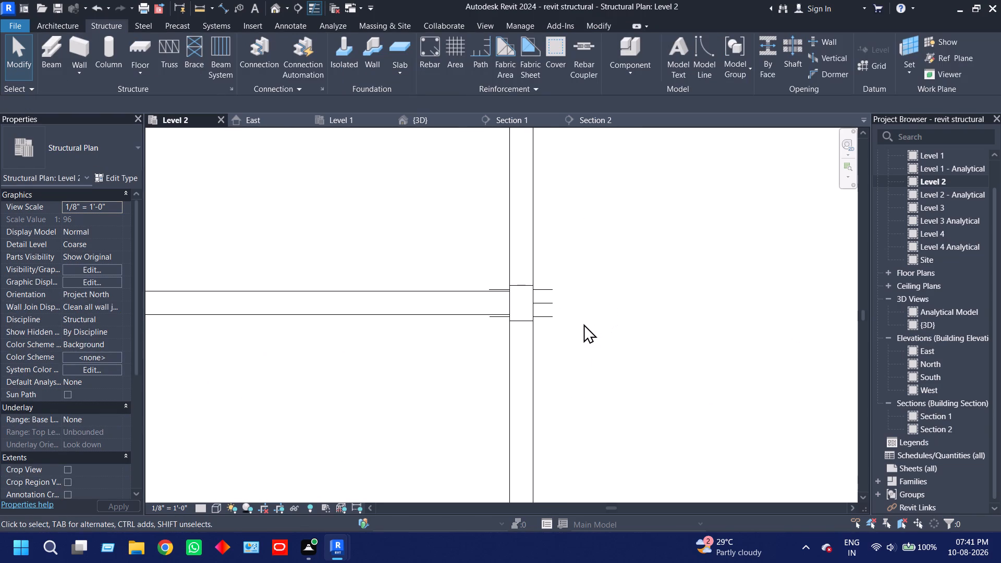
left_click(430, 121)
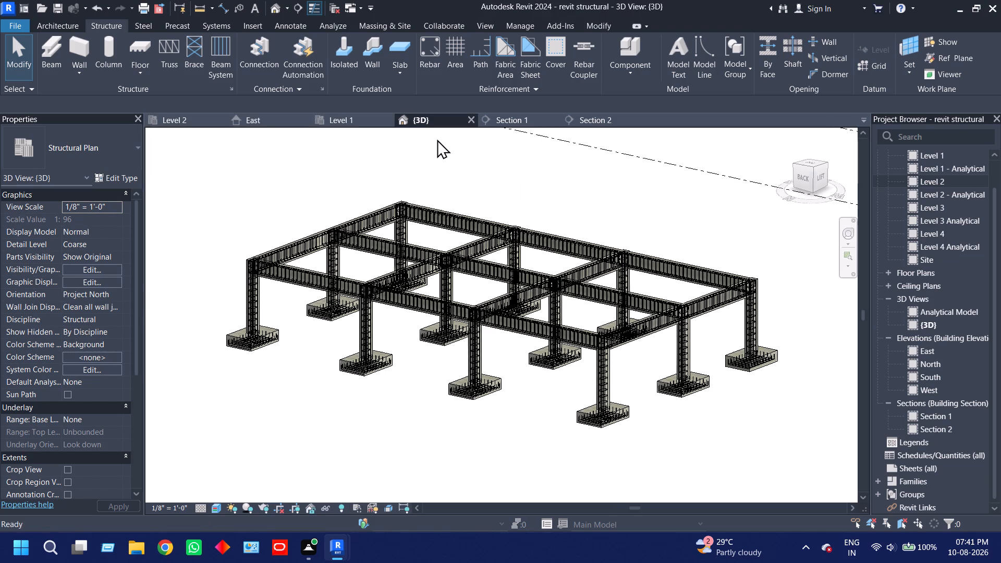
scroll(687, 315, "up", 9)
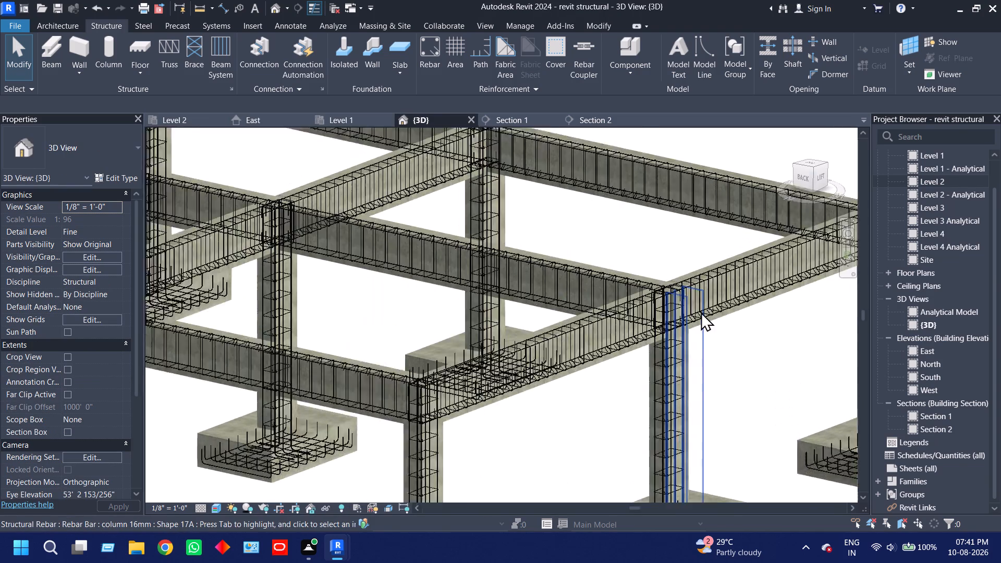
scroll(714, 350, "down", 7)
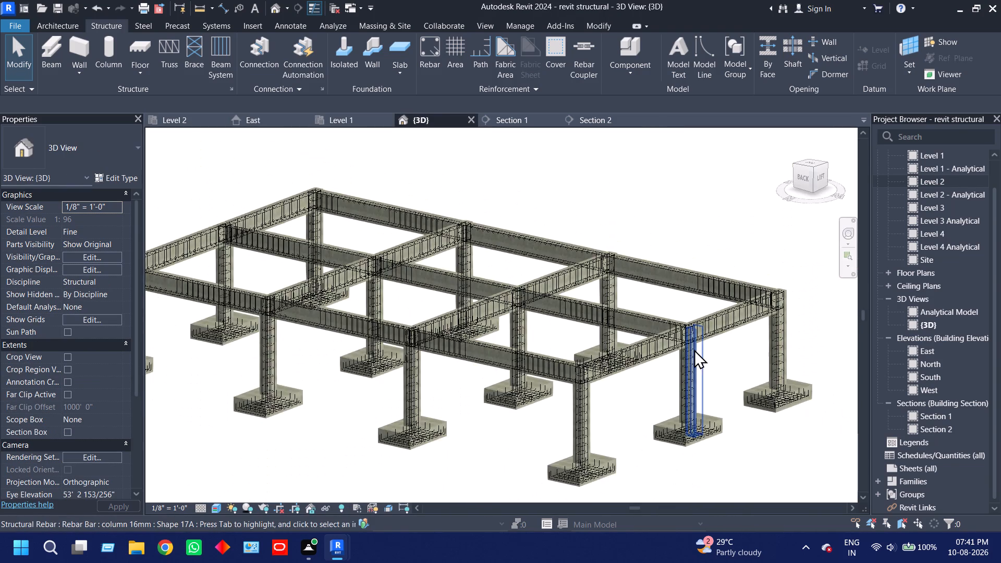
scroll(694, 349, "down", 2)
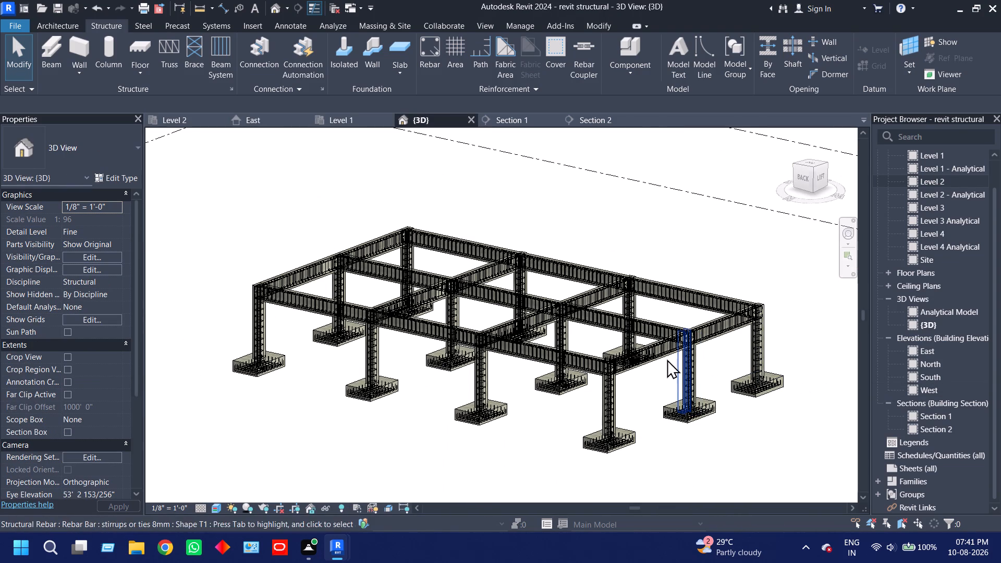
left_click(815, 164)
scroll(559, 354, "up", 4)
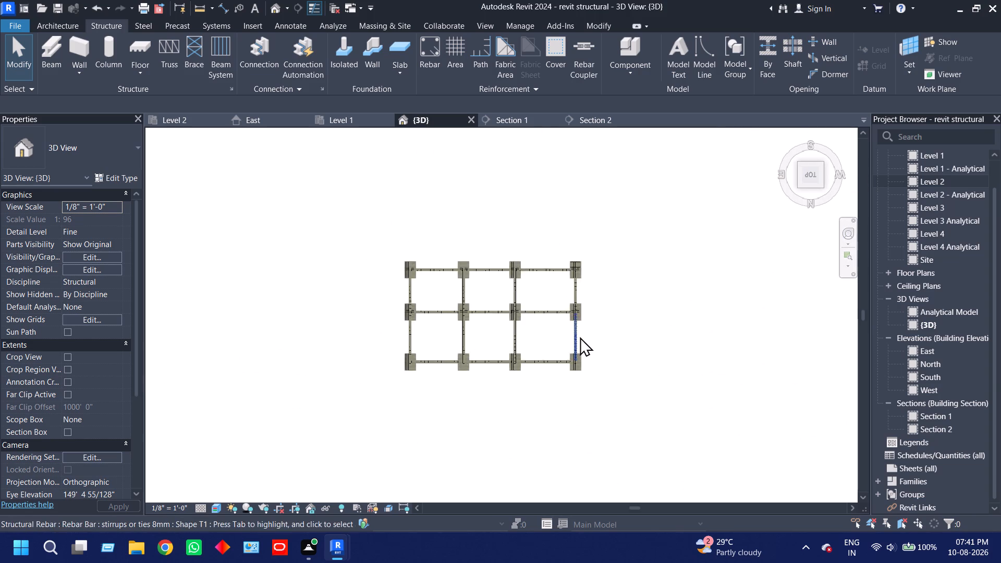
scroll(592, 321, "up", 14)
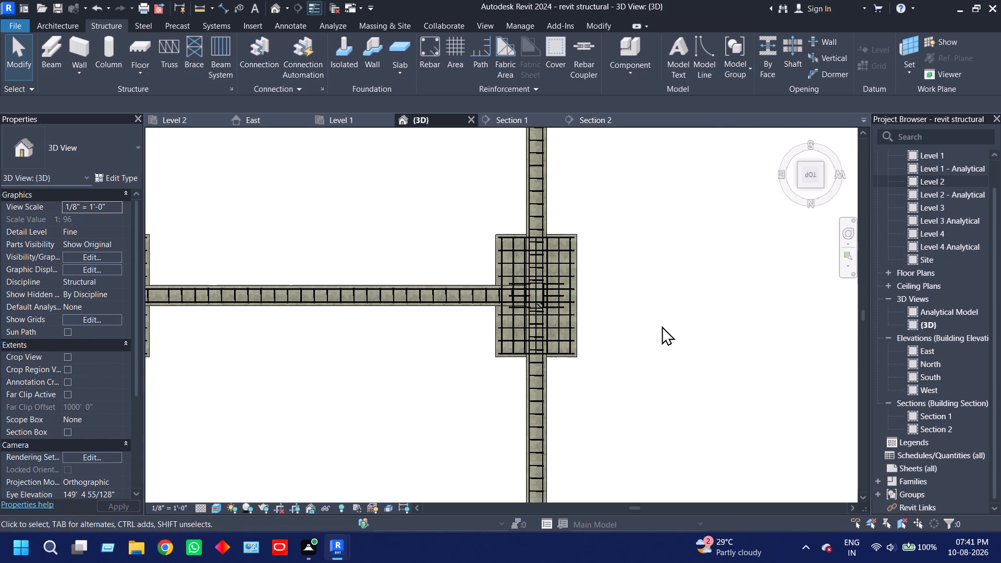
scroll(662, 326, "down", 5)
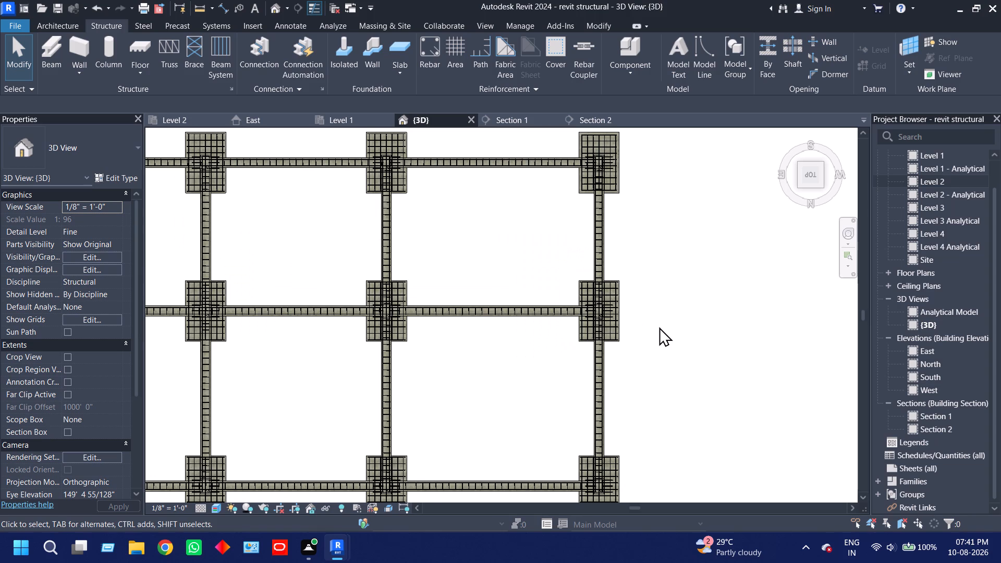
middle_click_drag(656, 327, 626, 161, "shift")
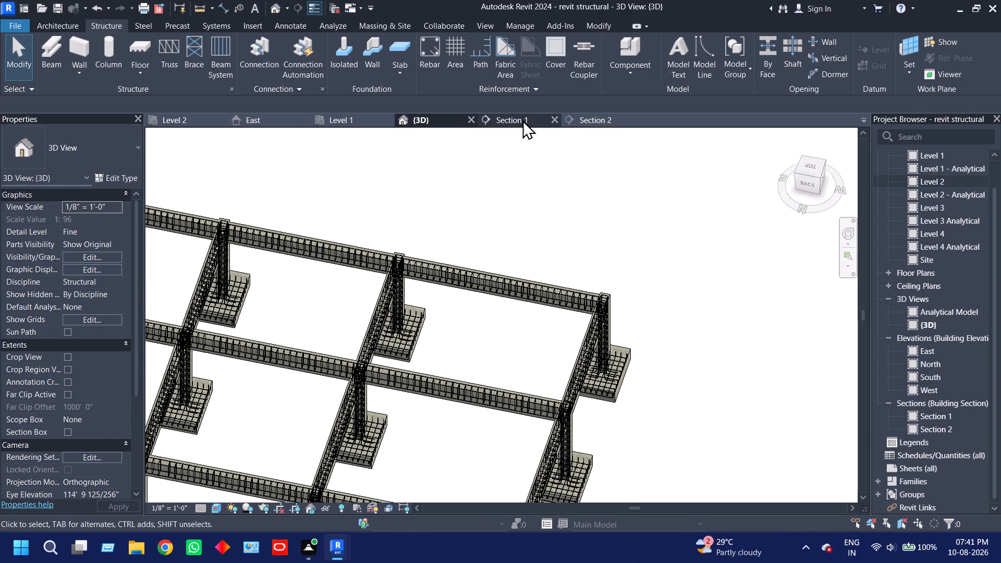
double_click(191, 119)
scroll(552, 324, "down", 3)
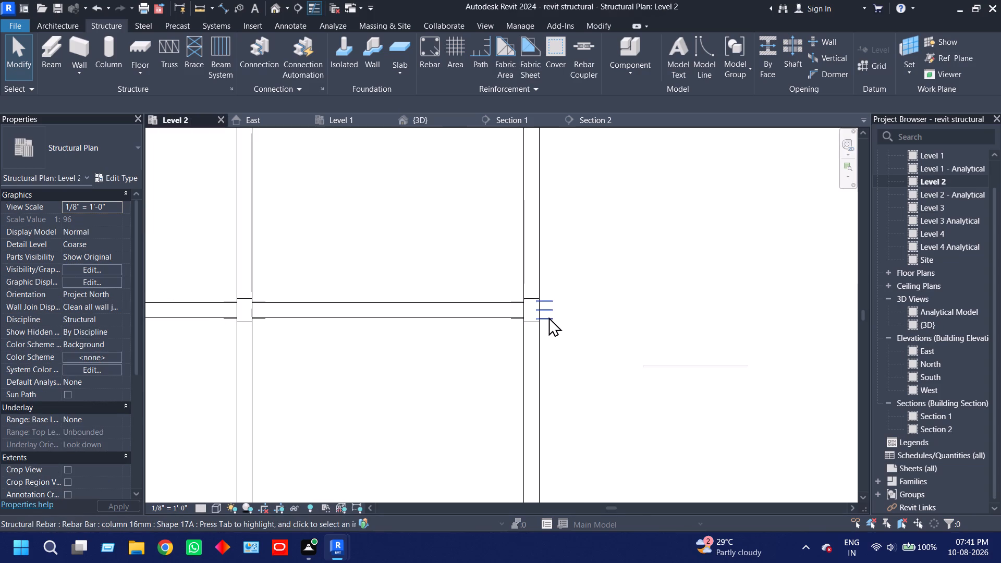
left_click(548, 317)
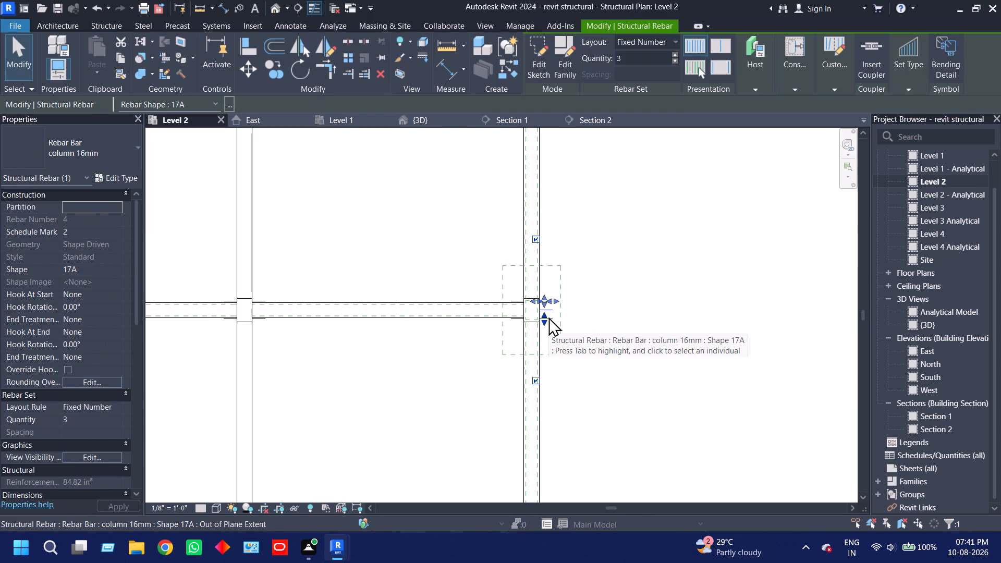
left_click(623, 378)
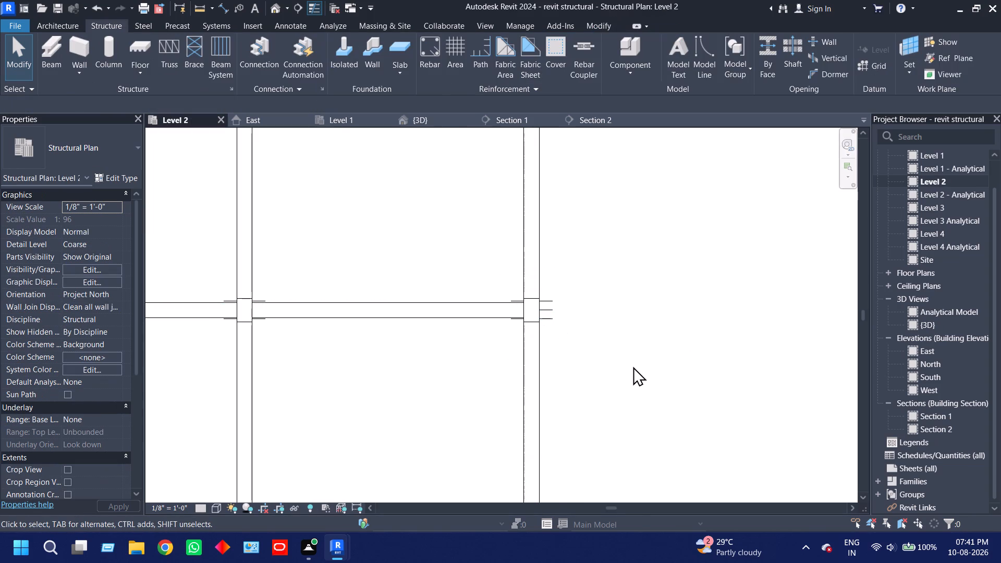
Draw a Generic - 8" structural wall along the north edge beam from the northwest column's inner face to the northeast column's inner face.
scroll(633, 366, "down", 2)
middle_click(633, 366, "shift")
scroll(633, 366, "down", 4)
middle_click_drag(633, 366, 651, 349)
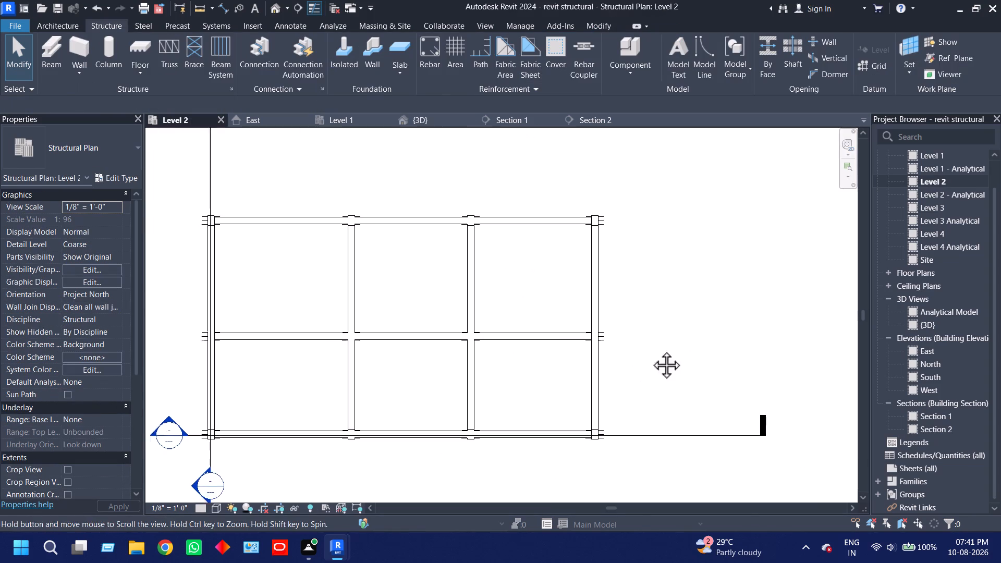
middle_click_drag(651, 349, 709, 323)
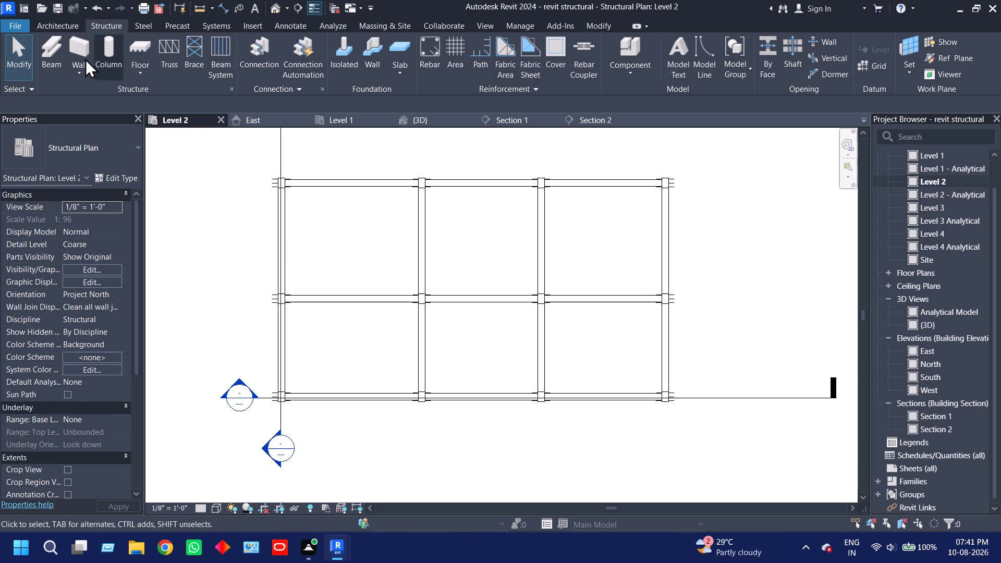
left_click(88, 54)
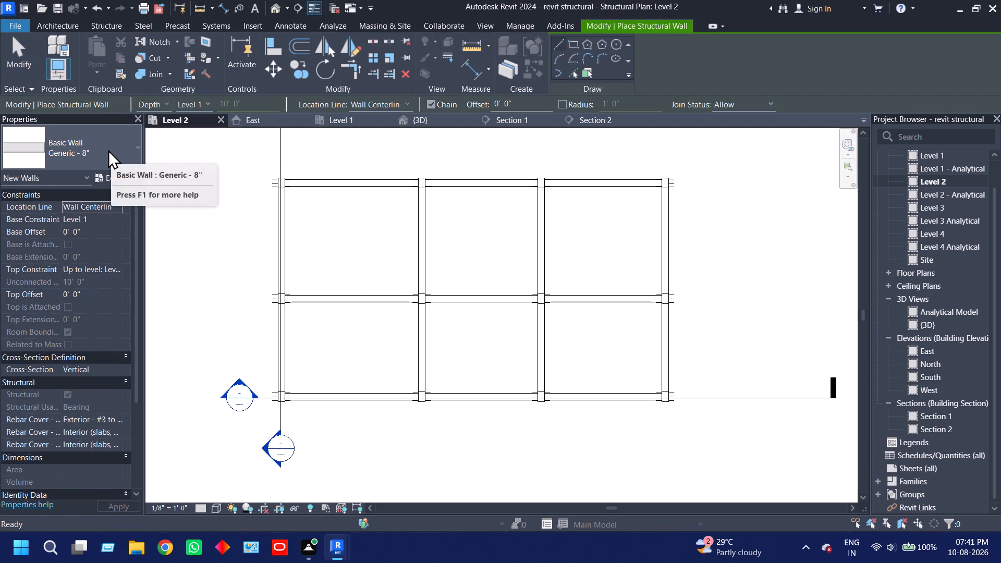
left_click(108, 150)
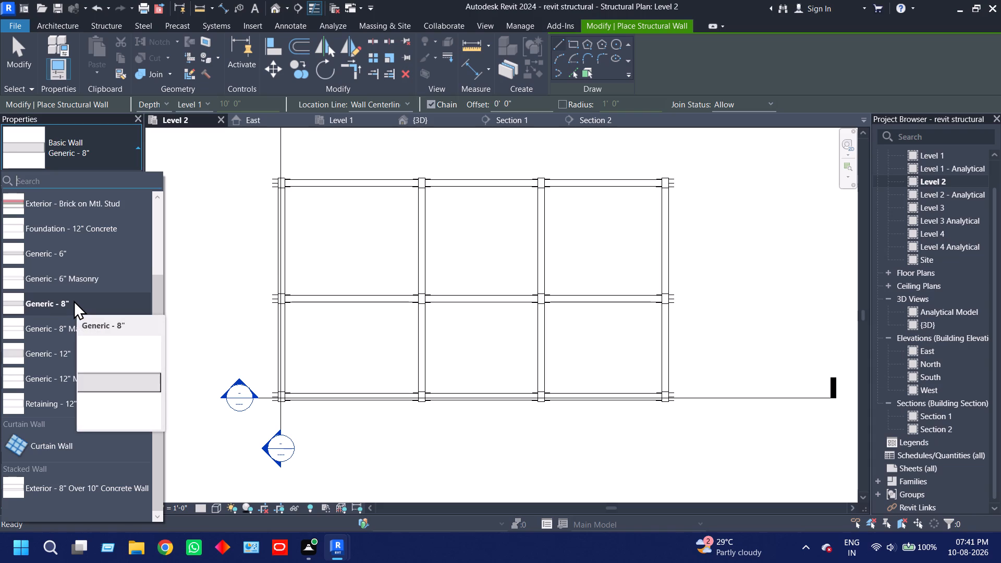
left_click(74, 300)
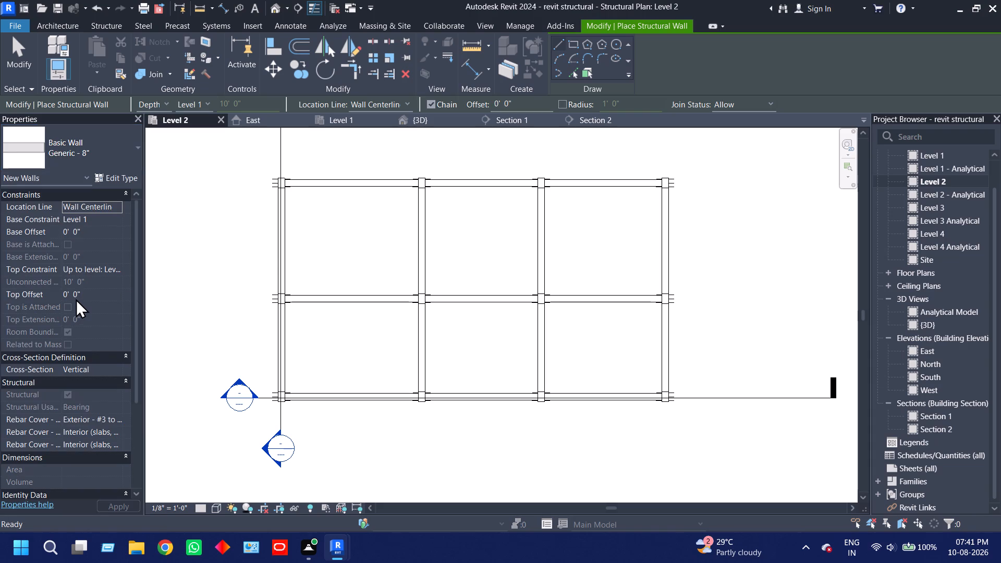
scroll(288, 181, "up", 15)
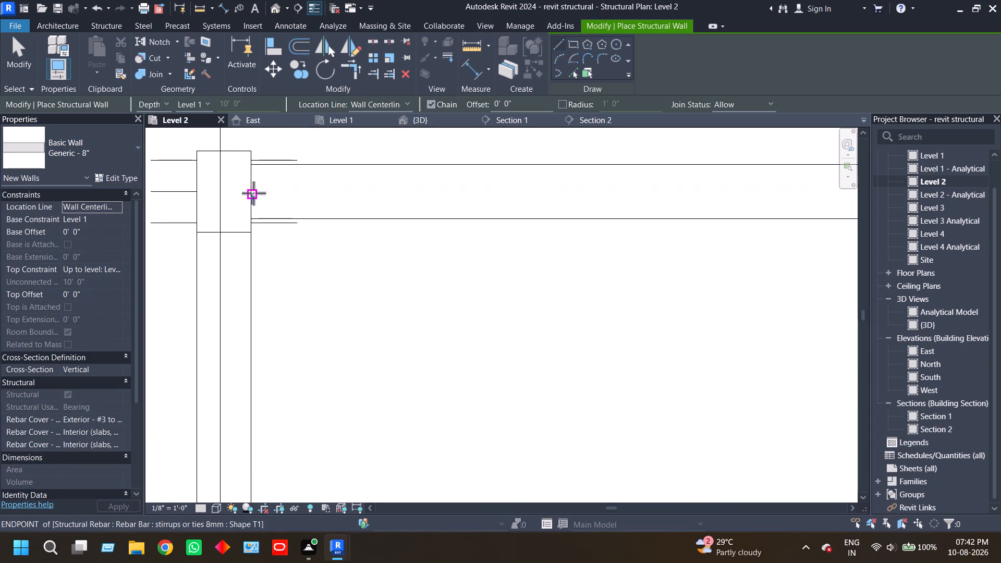
scroll(250, 195, "up", 4)
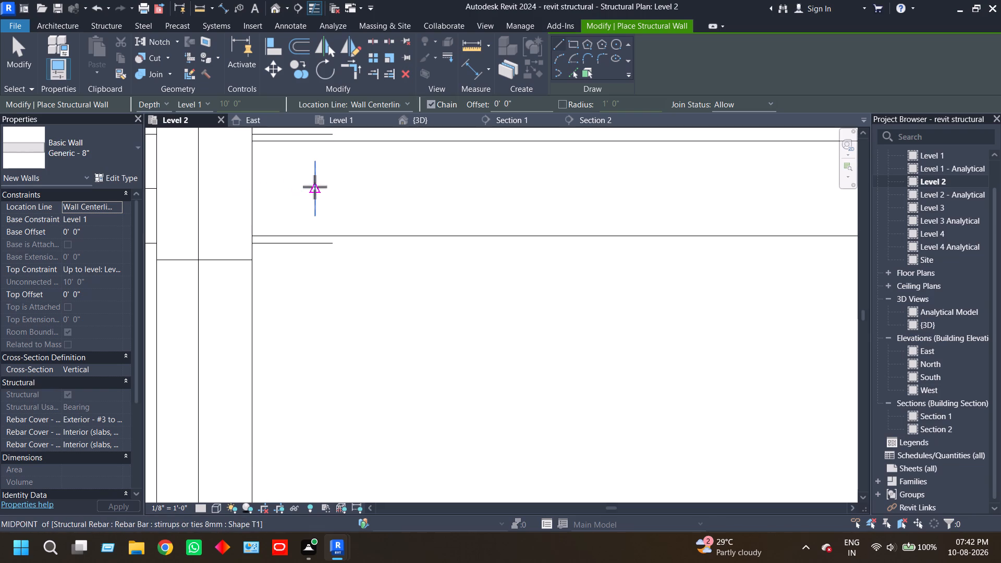
scroll(313, 196, "down", 6)
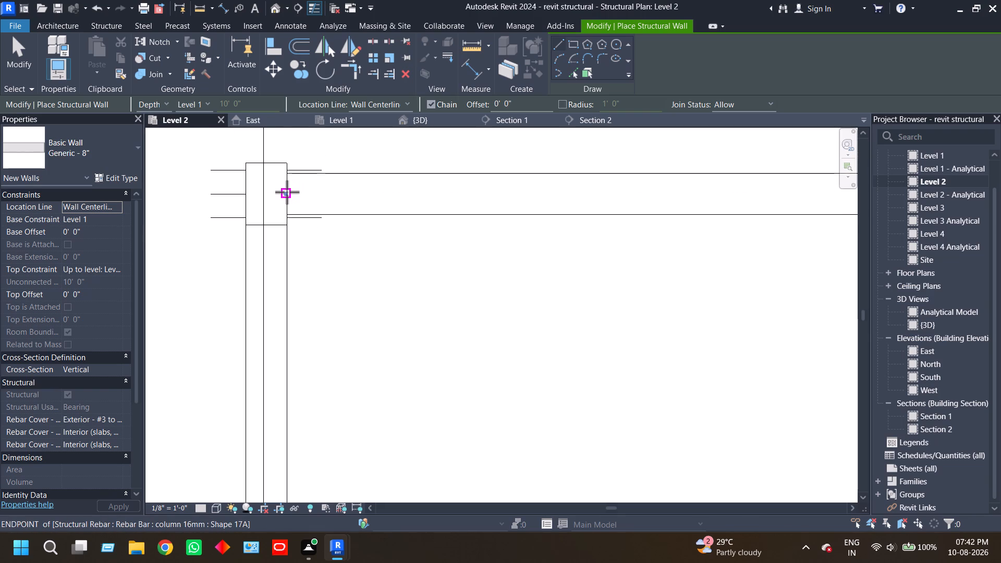
scroll(286, 192, "up", 7)
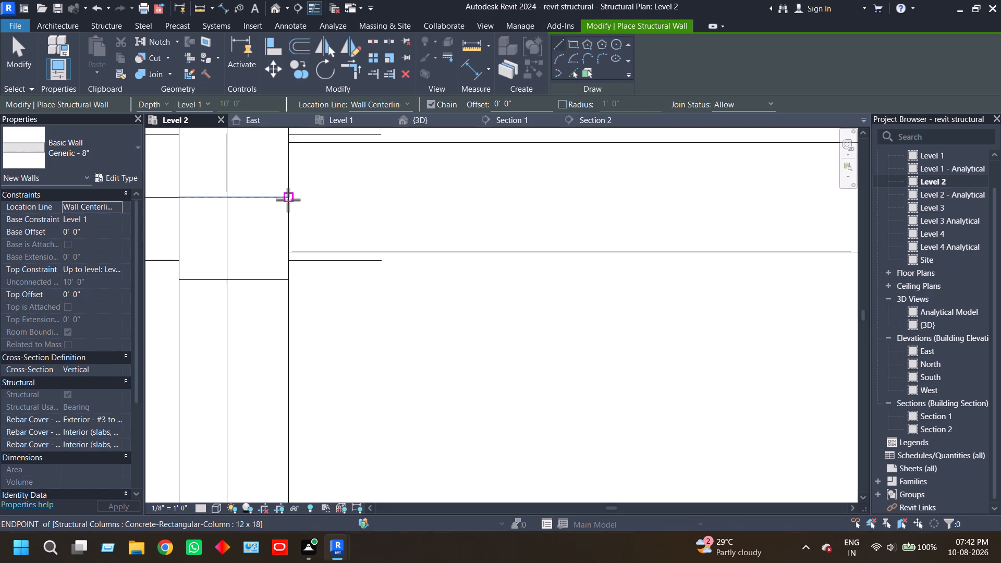
left_click(288, 200)
scroll(500, 200, "down", 5)
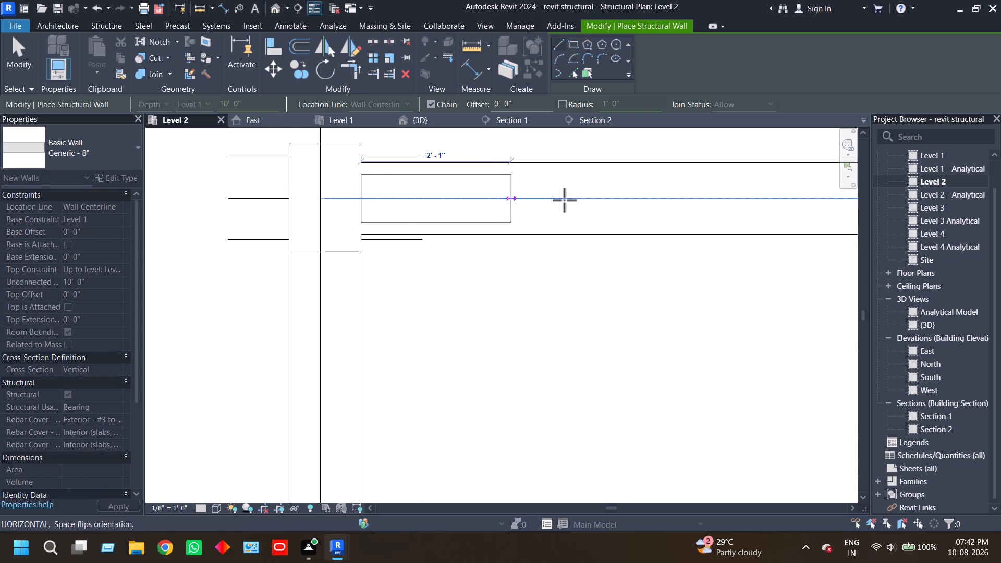
scroll(564, 200, "down", 3)
middle_click_drag(597, 197, 83, 197)
scroll(449, 195, "down", 5)
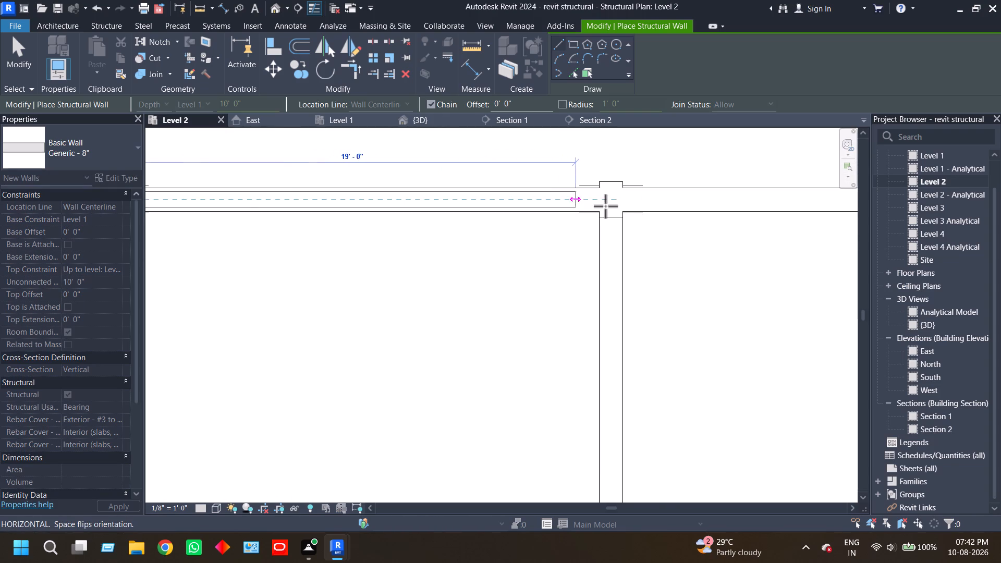
scroll(605, 206, "down", 1)
scroll(667, 205, "down", 3)
middle_click_drag(700, 206, 266, 213)
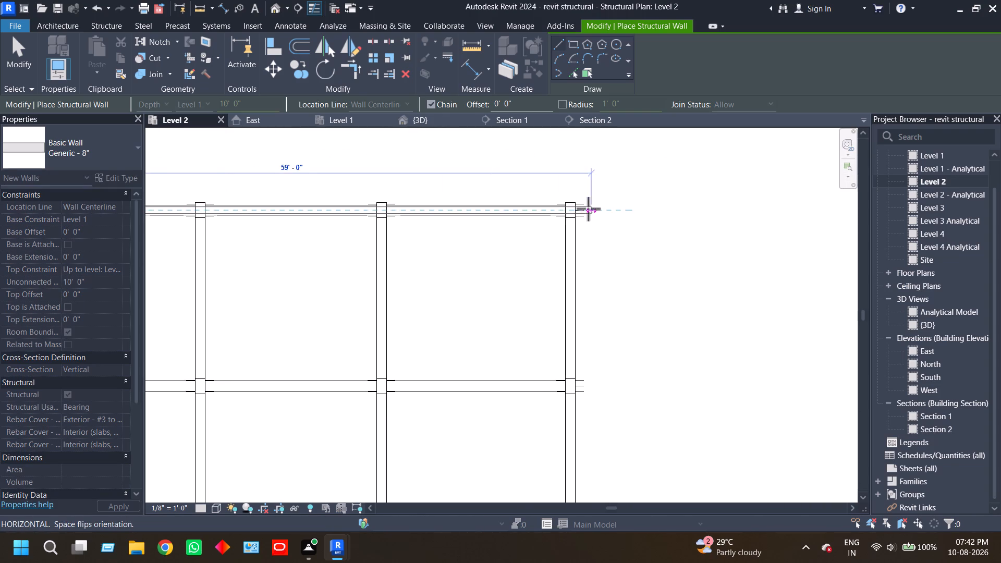
scroll(559, 211, "up", 6)
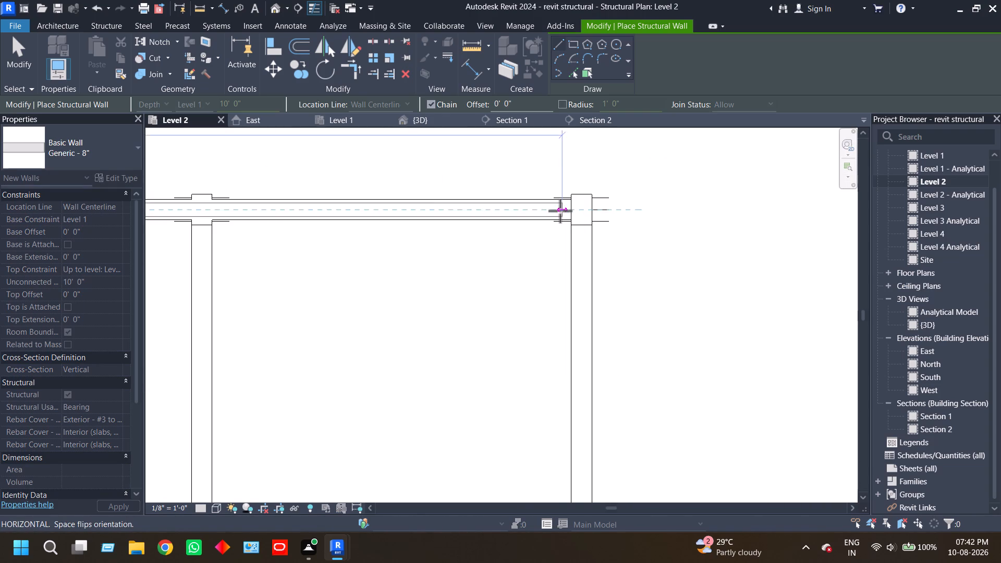
scroll(560, 211, "up", 13)
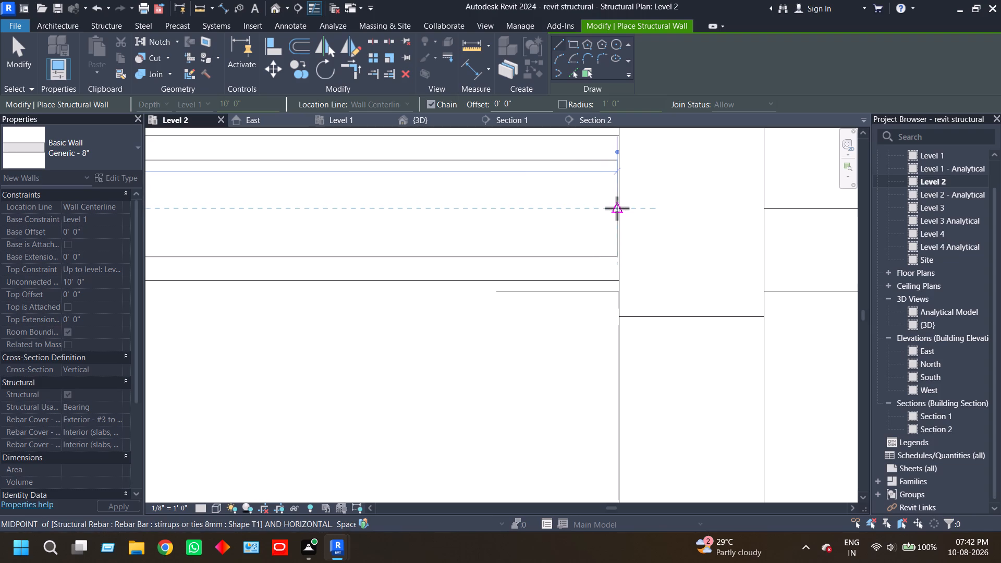
scroll(615, 208, "up", 9)
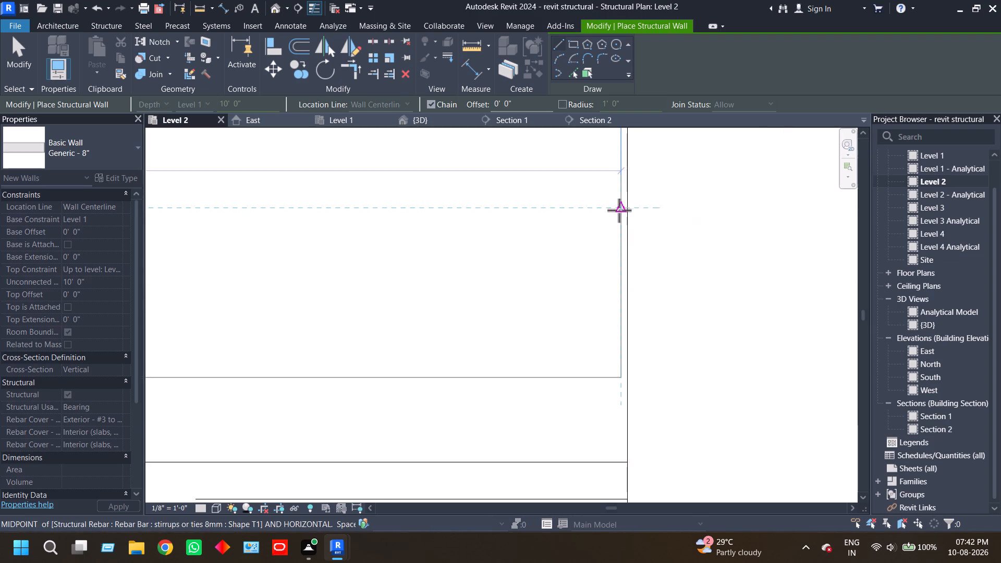
scroll(619, 210, "up", 2)
left_click(630, 208)
scroll(584, 235, "down", 3)
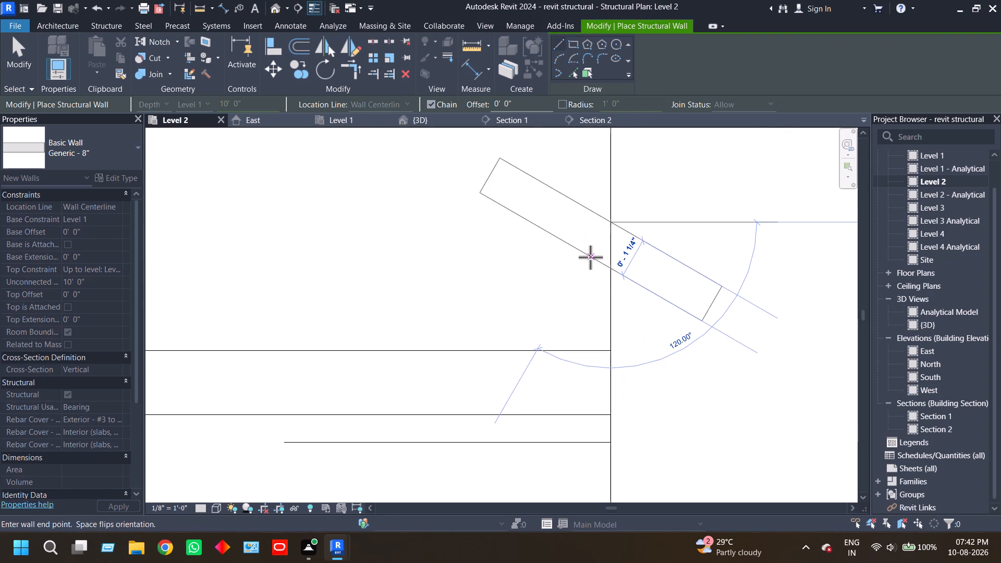
scroll(590, 257, "down", 3)
key("Escape")
Draw a Generic - 8" structural wall along the east edge beam from the northeast column's south face to the southeast column's north face.
scroll(651, 324, "down", 8)
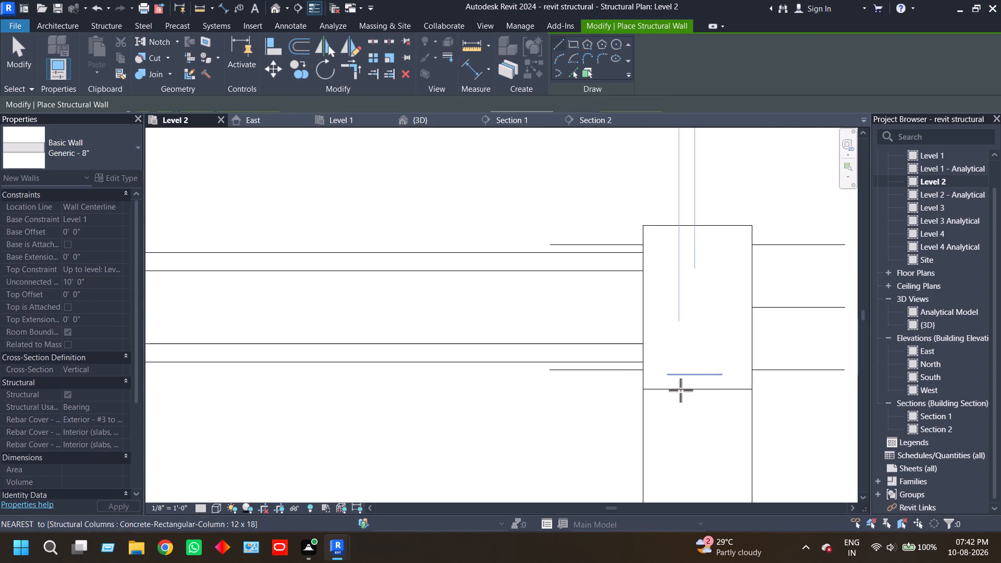
scroll(680, 390, "down", 1)
middle_click_drag(681, 391, 593, 231)
scroll(595, 227, "up", 11)
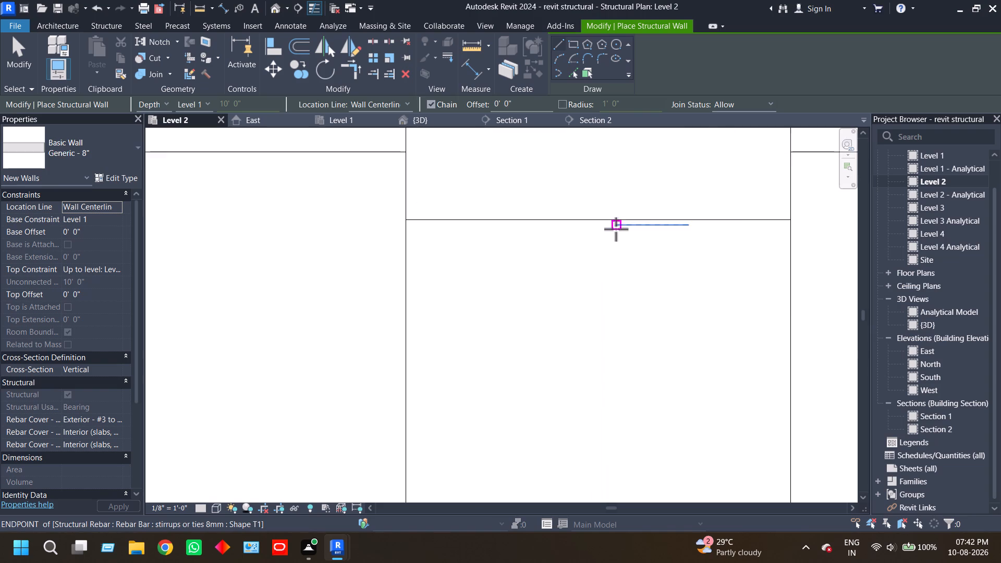
scroll(611, 229, "up", 4)
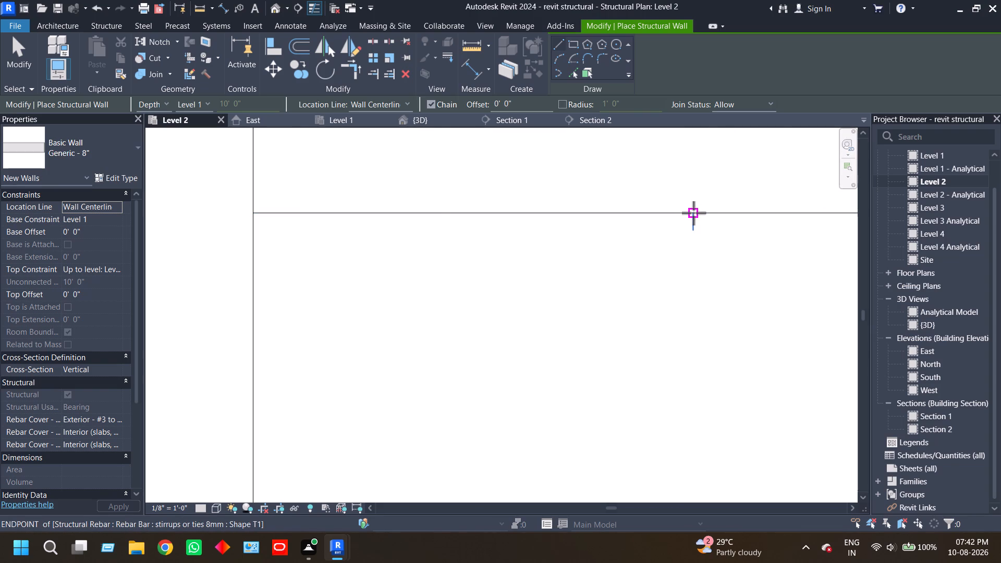
scroll(693, 213, "down", 12)
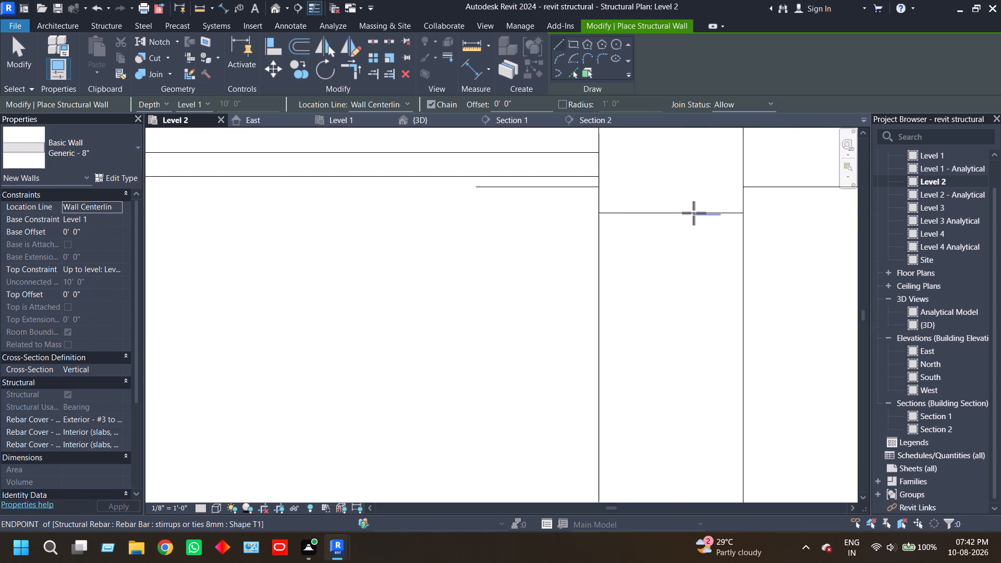
middle_click_drag(693, 213, 682, 247)
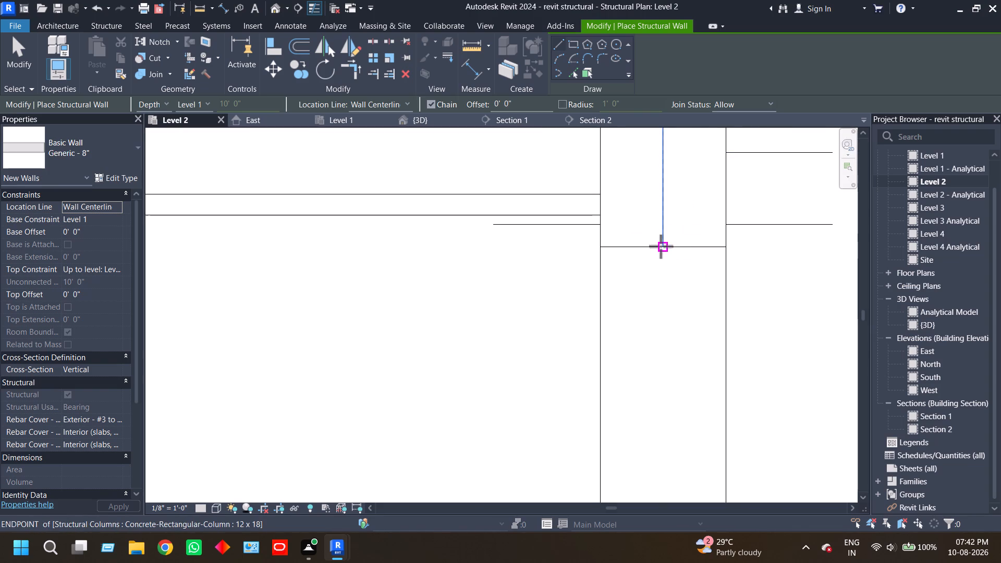
scroll(662, 248, "up", 13)
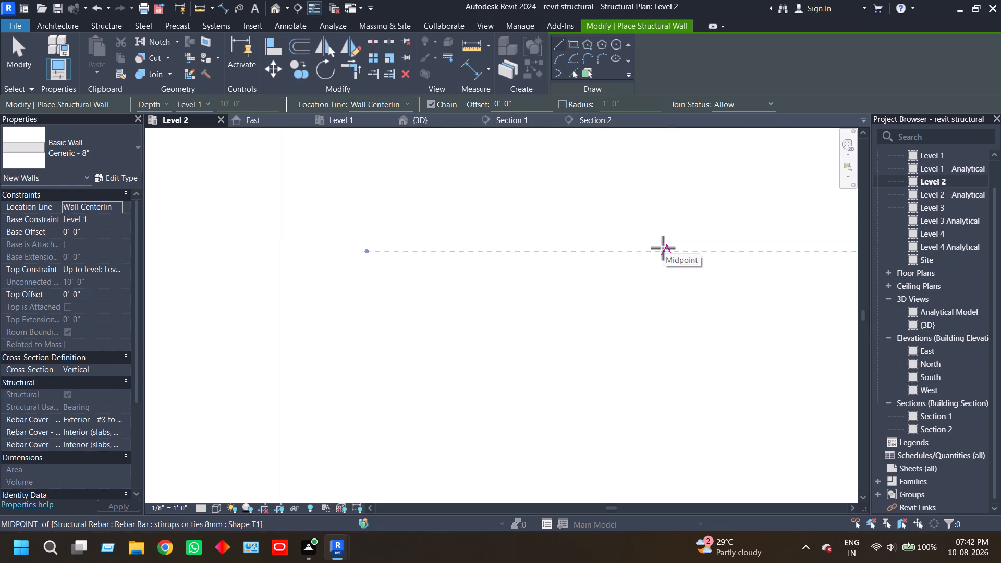
left_click(666, 242)
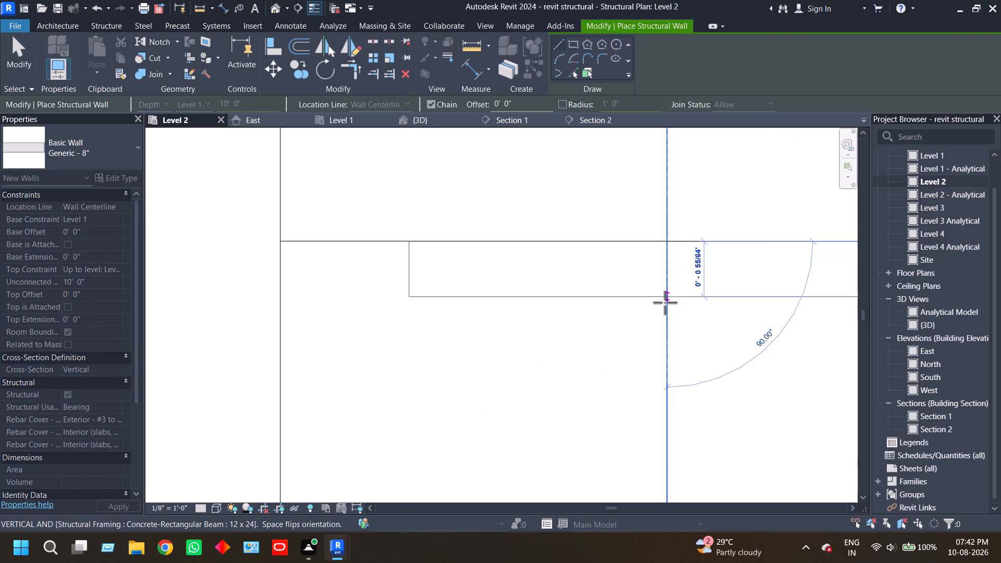
scroll(665, 316, "down", 19)
middle_click_drag(673, 381, 674, 330)
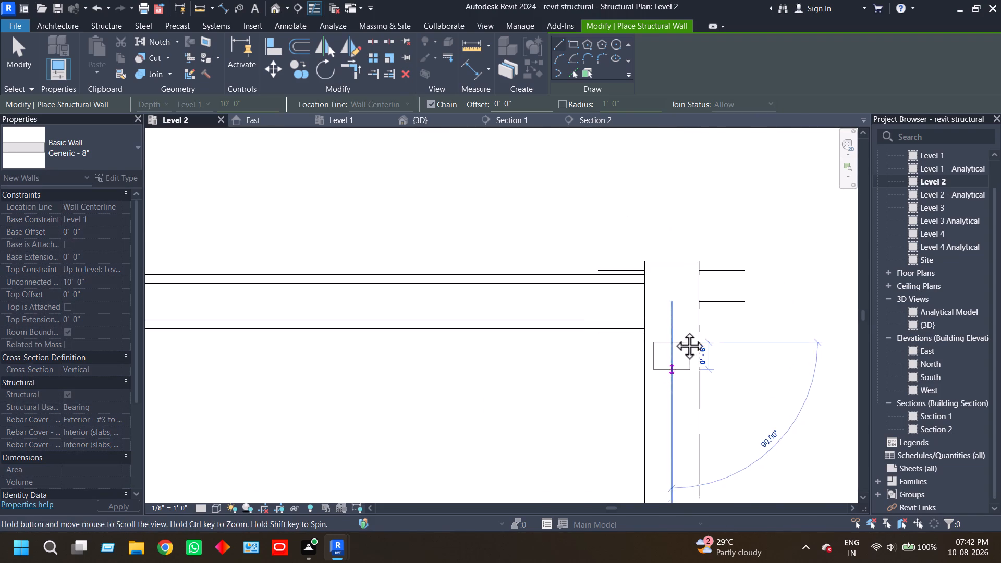
middle_click_drag(674, 330, 658, 200)
scroll(662, 320, "down", 7)
middle_click_drag(661, 393, 660, 176)
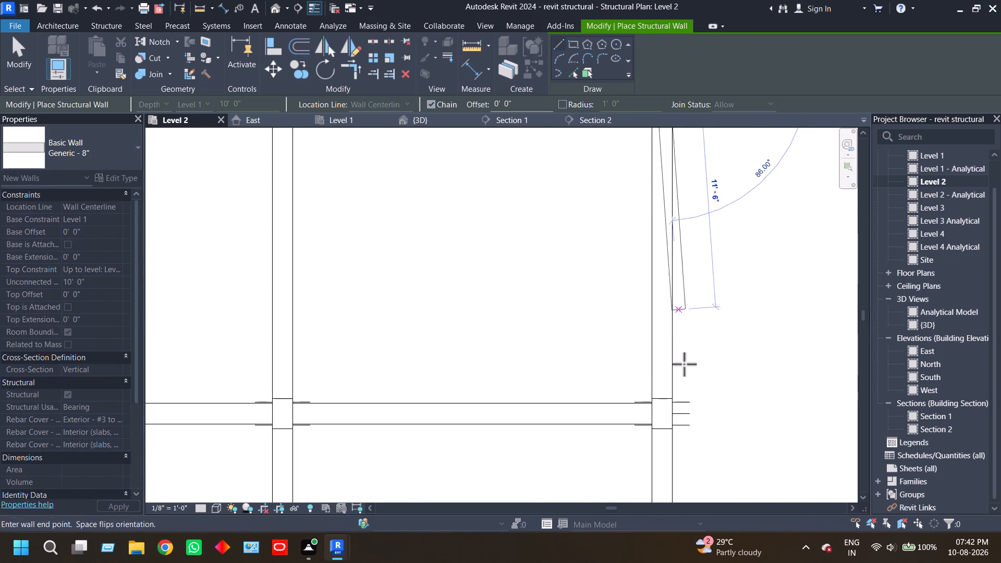
scroll(672, 378, "down", 2)
middle_click_drag(659, 420, 664, 175)
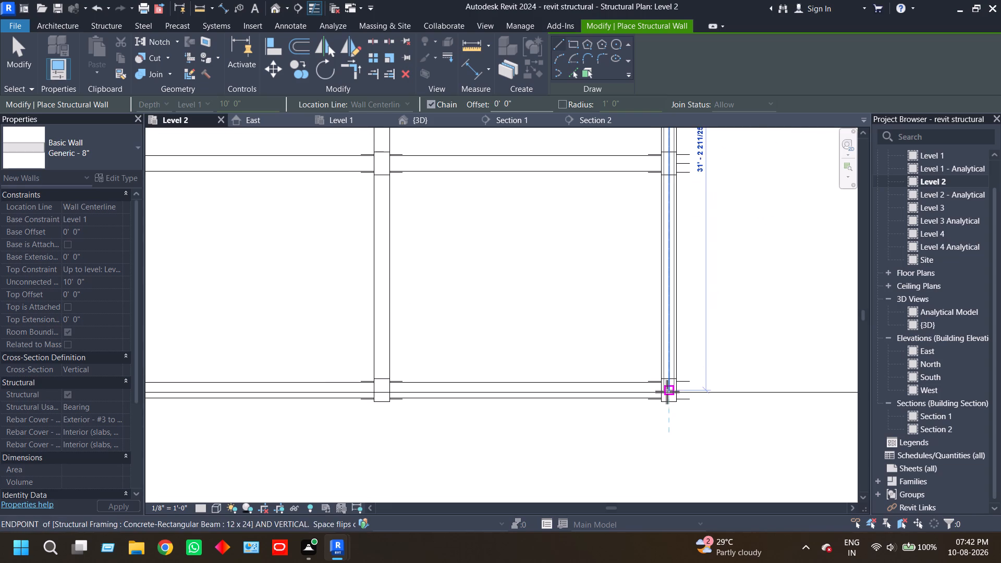
scroll(668, 391, "up", 4)
scroll(670, 380, "up", 20)
scroll(670, 380, "up", 1)
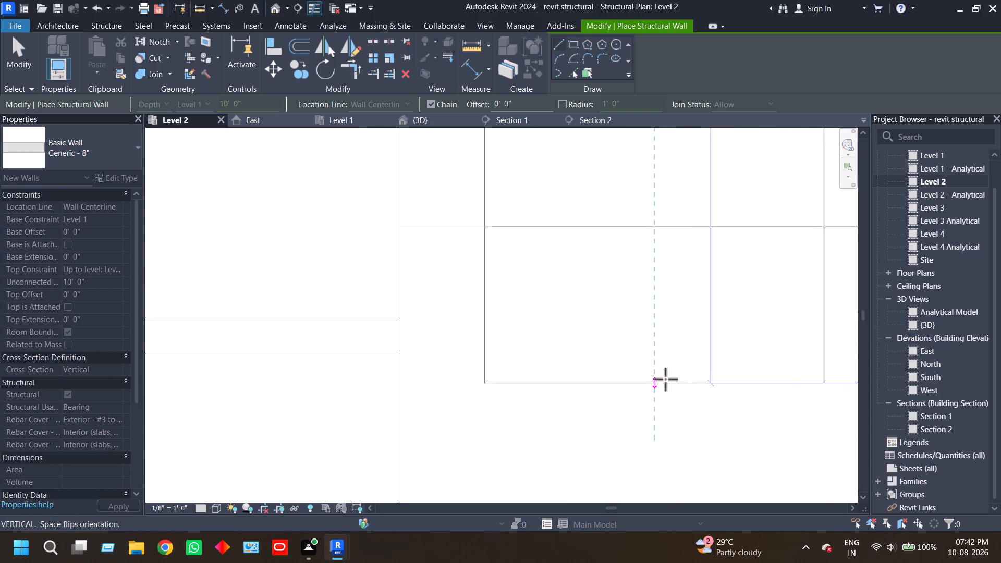
left_click(651, 229)
key("Escape")
Draw a Generic - 8" structural wall along the south edge beam from the southeast column's inner face to the southwest column's inner face.
scroll(610, 350, "down", 4)
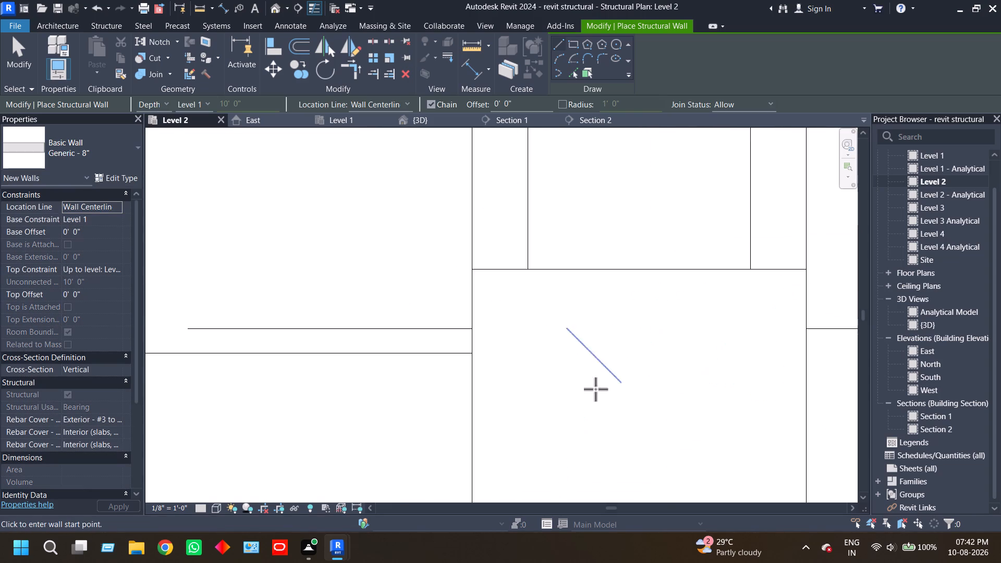
middle_click_drag(595, 389, 681, 180)
scroll(595, 356, "down", 9)
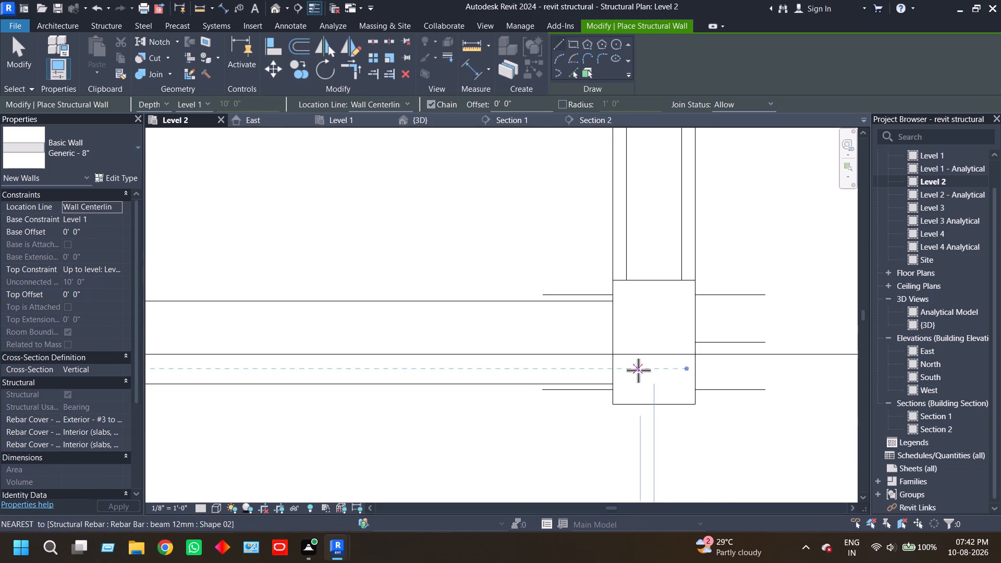
scroll(603, 358, "up", 14)
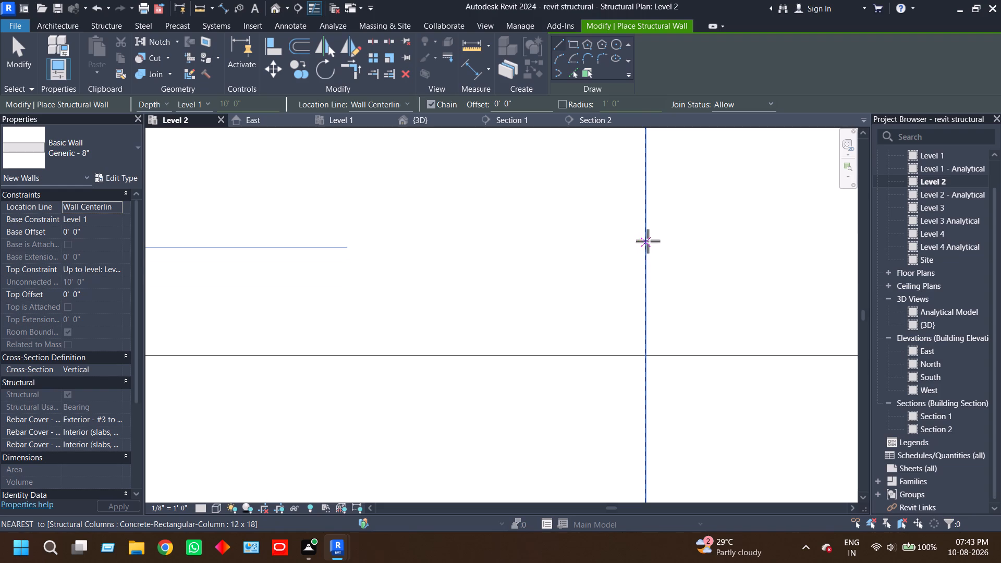
left_click(646, 272)
scroll(449, 272, "down", 17)
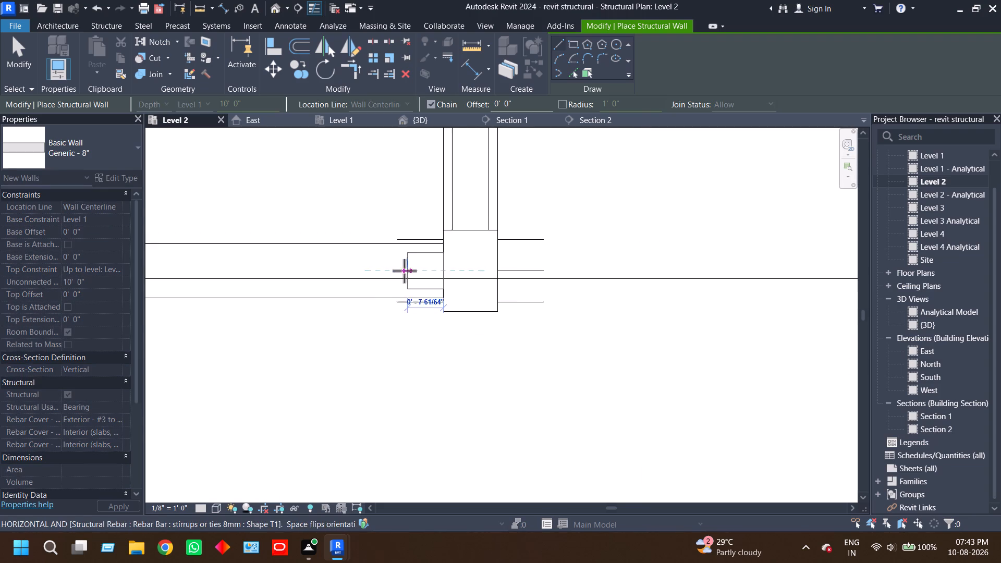
middle_click_drag(388, 269, 851, 262)
scroll(633, 265, "down", 14)
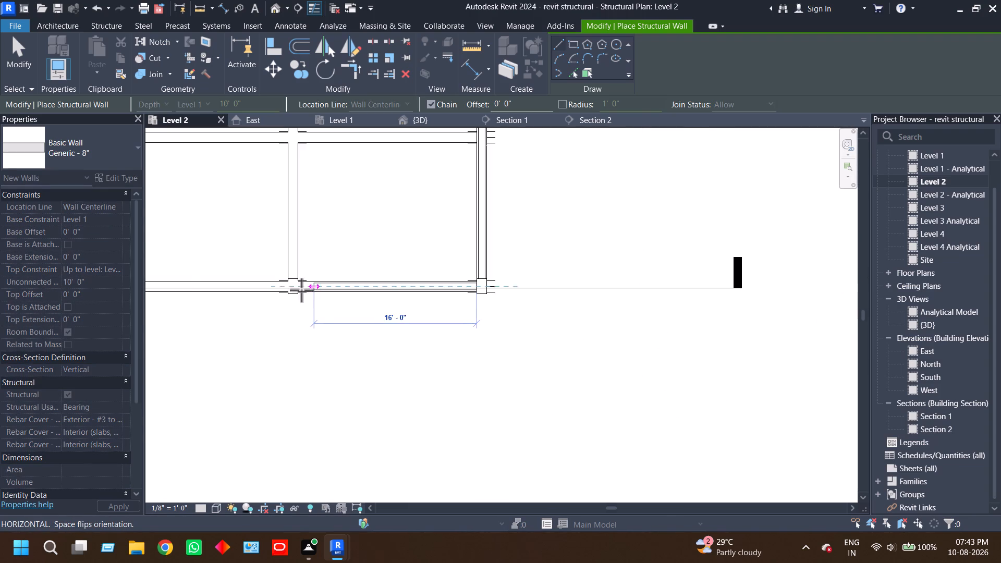
scroll(301, 290, "down", 4)
scroll(259, 294, "down", 3)
middle_click_drag(230, 291, 533, 290)
scroll(479, 298, "up", 19)
scroll(471, 269, "up", 12)
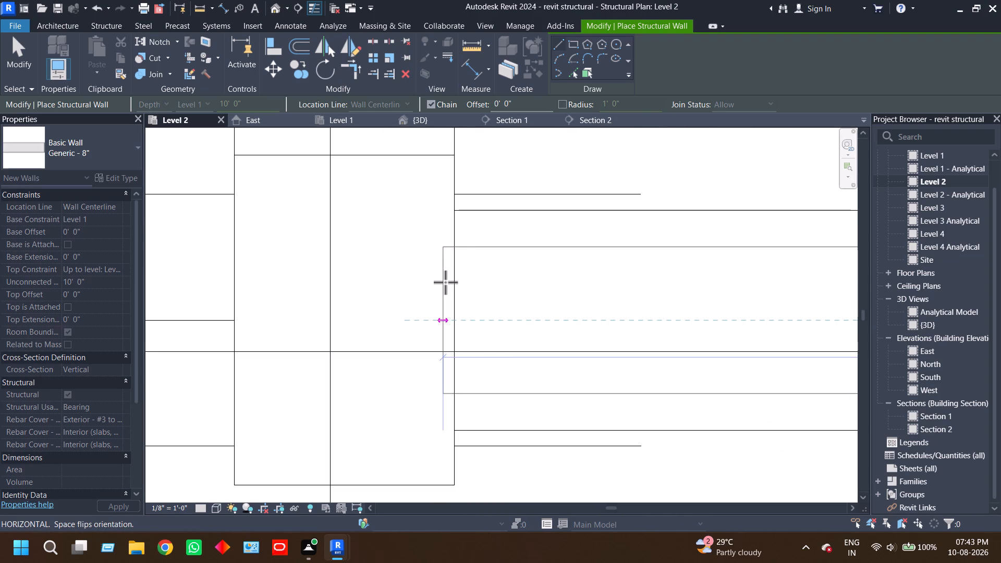
left_click(454, 321)
key("Escape")
Draw a Generic - 8" structural wall along the west edge beam from the southwest column's north face to the northwest column's south face.
scroll(438, 295, "down", 4)
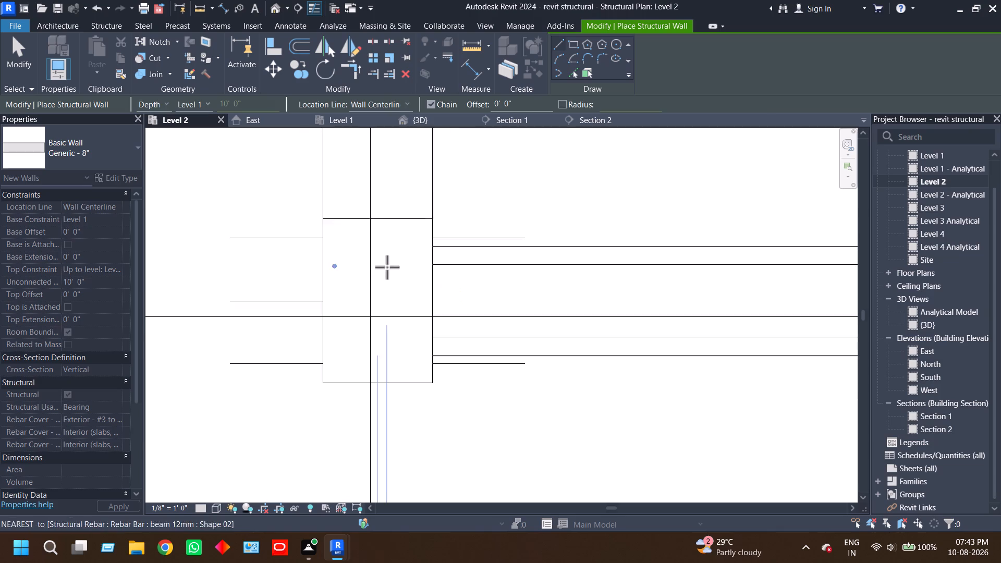
scroll(387, 267, "down", 4)
middle_click_drag(379, 256, 370, 352)
scroll(366, 328, "up", 9)
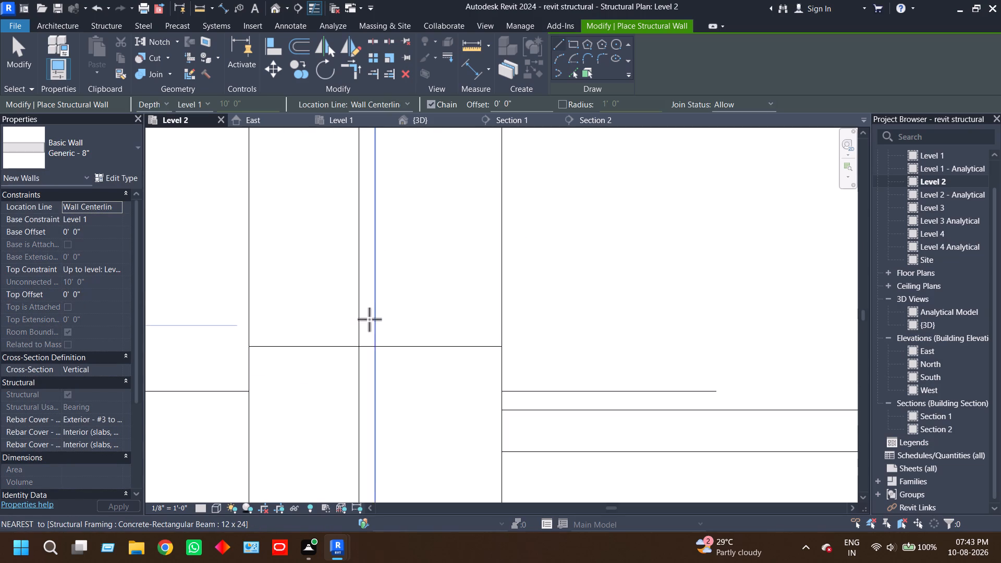
scroll(367, 338, "up", 7)
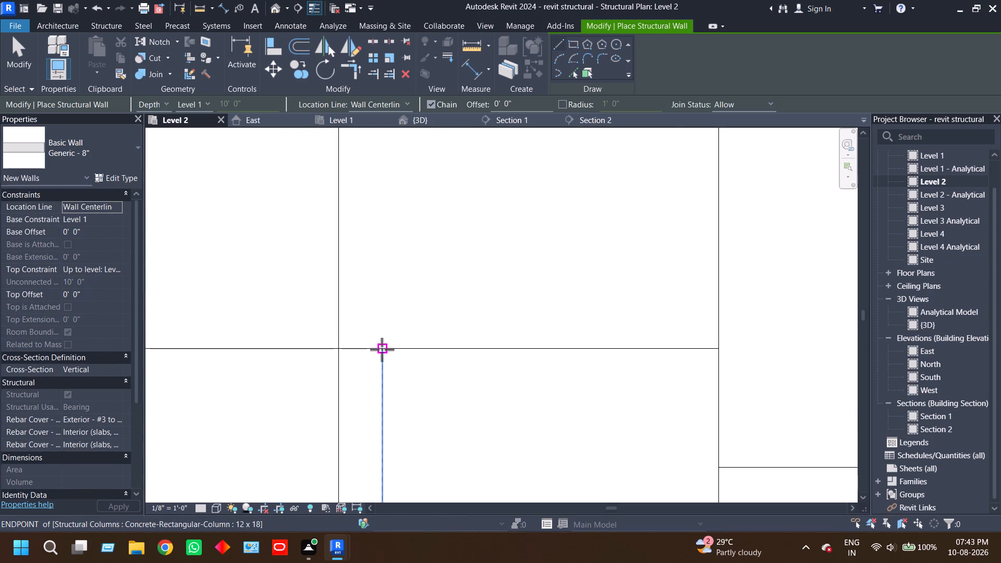
left_click(382, 349)
scroll(407, 258, "down", 3)
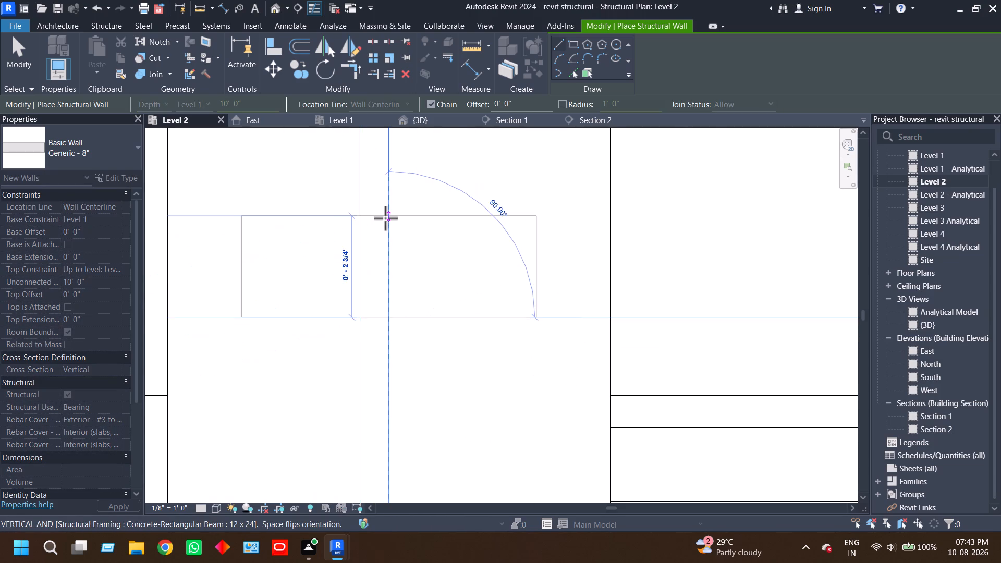
scroll(385, 218, "down", 20)
scroll(385, 218, "down", 2)
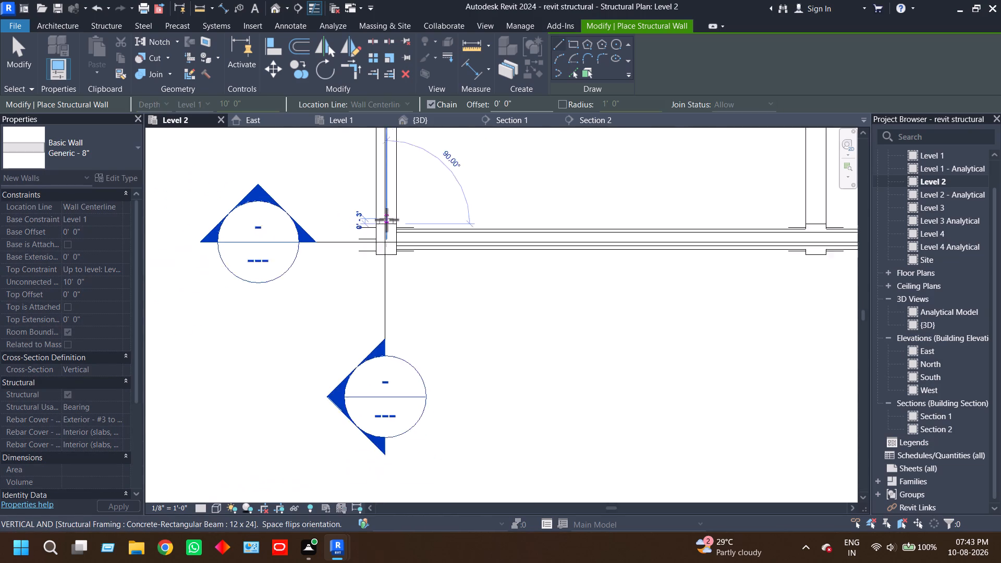
scroll(386, 219, "down", 7)
middle_click_drag(386, 219, 367, 418)
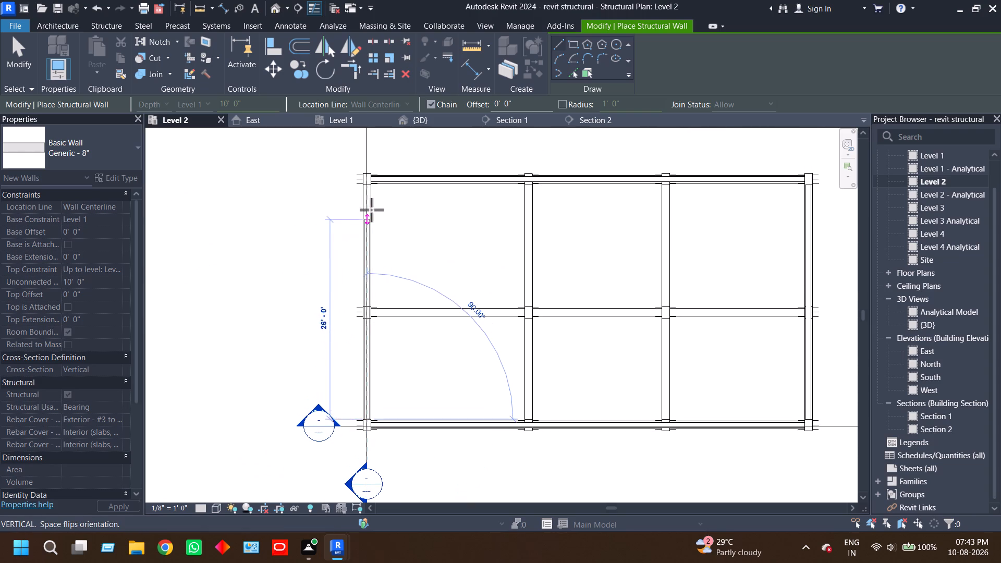
scroll(368, 197, "up", 15)
scroll(409, 186, "up", 2)
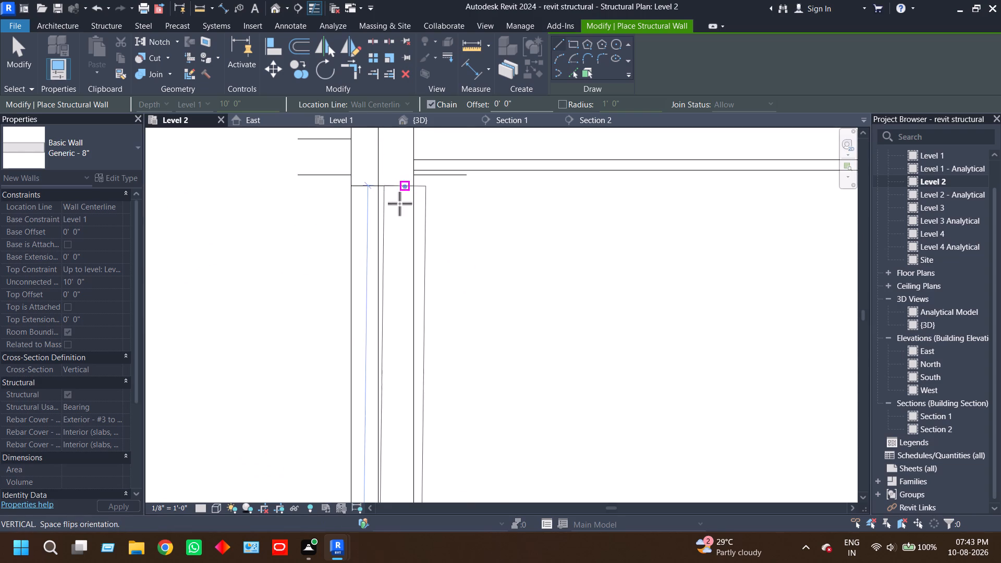
scroll(383, 203, "up", 10)
middle_click_drag(370, 186, 359, 310)
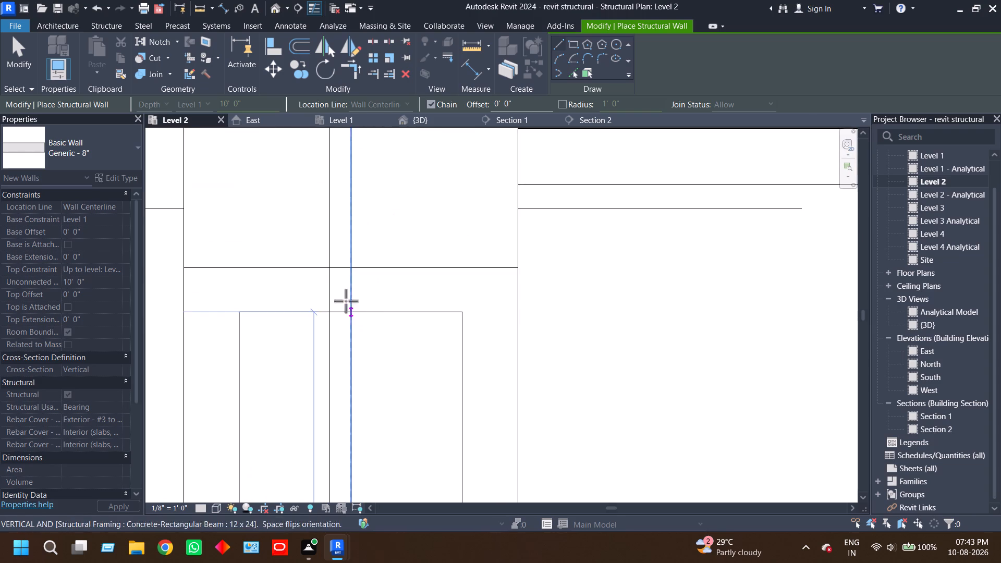
scroll(343, 286, "up", 13)
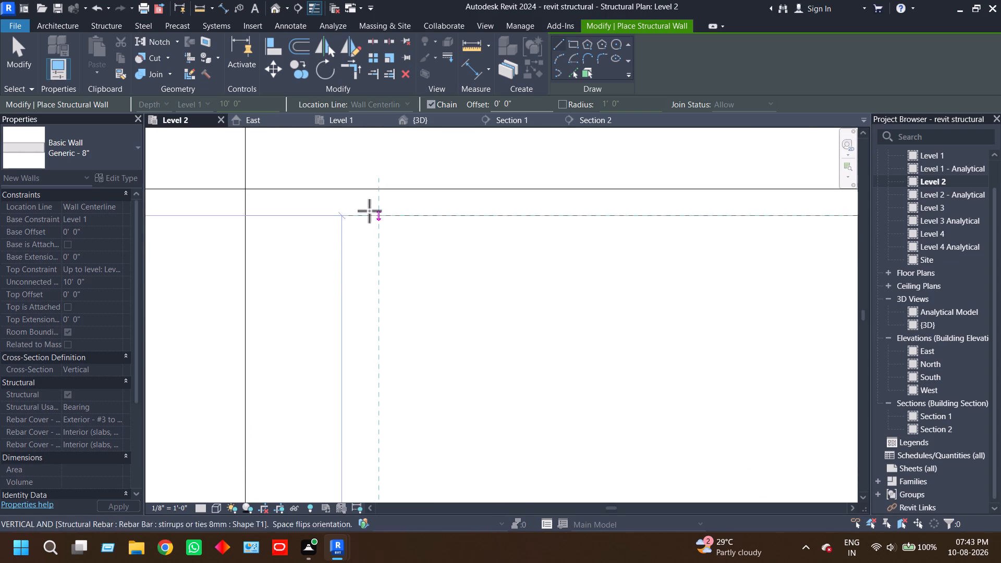
left_click(377, 188)
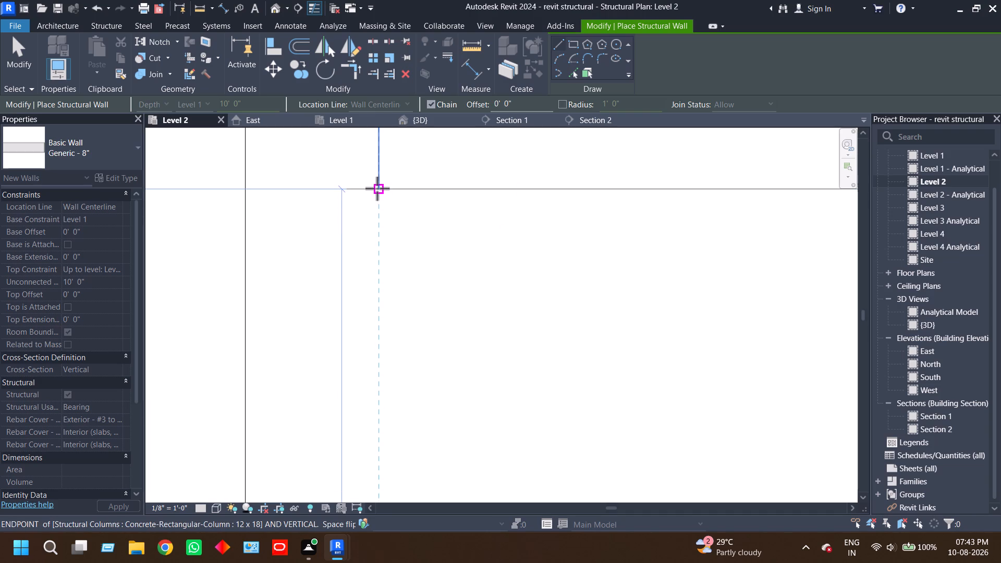
key("Escape")
Draw a Generic - 8" structural wall along the middle east-west beam line from the west column's inner face to the east column's inner face.
scroll(469, 241, "down", 14)
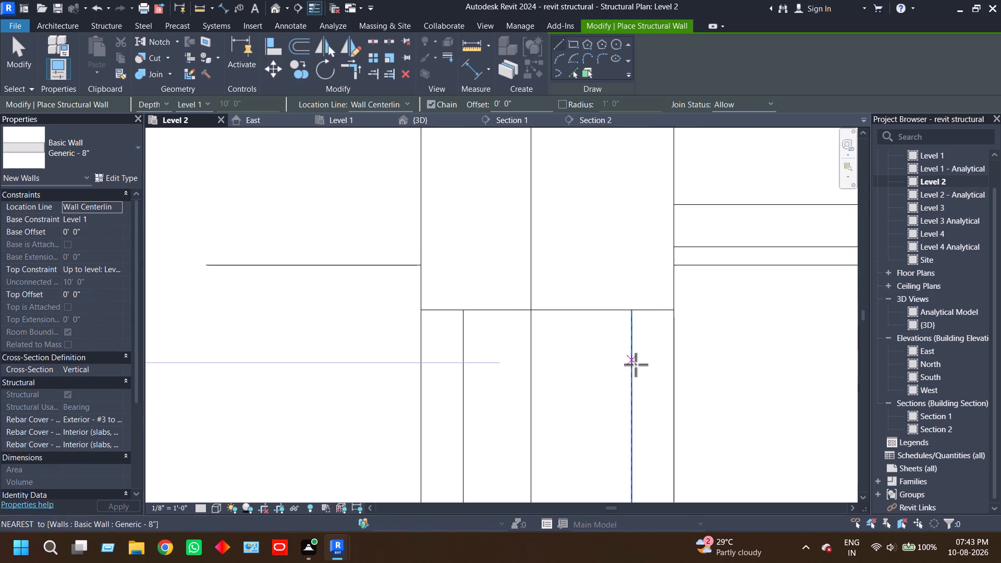
scroll(636, 364, "down", 12)
middle_click_drag(709, 390, 260, 301)
scroll(558, 304, "down", 2)
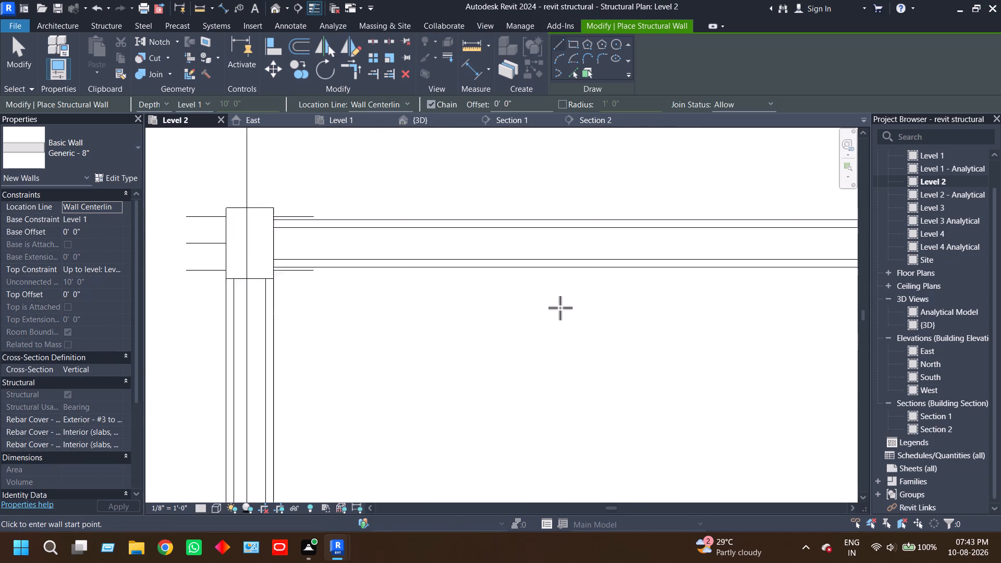
scroll(560, 308, "down", 9)
middle_click_drag(620, 377, 468, 228)
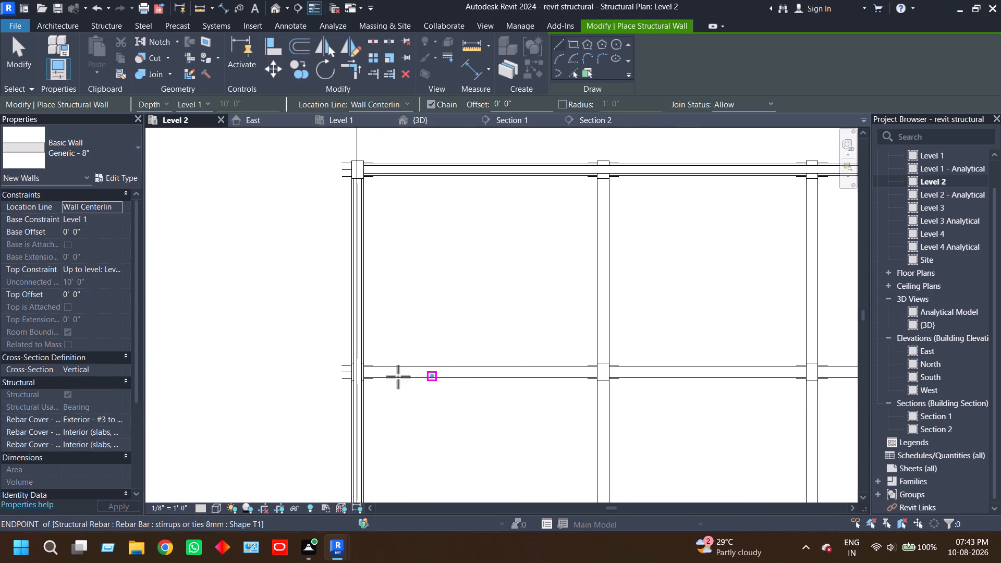
scroll(367, 377, "up", 16)
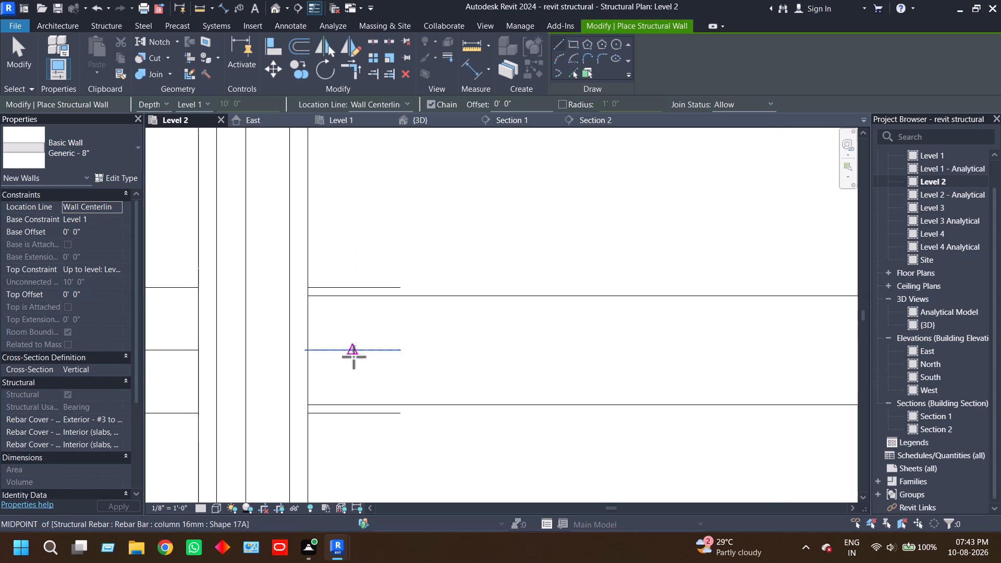
left_click(307, 350)
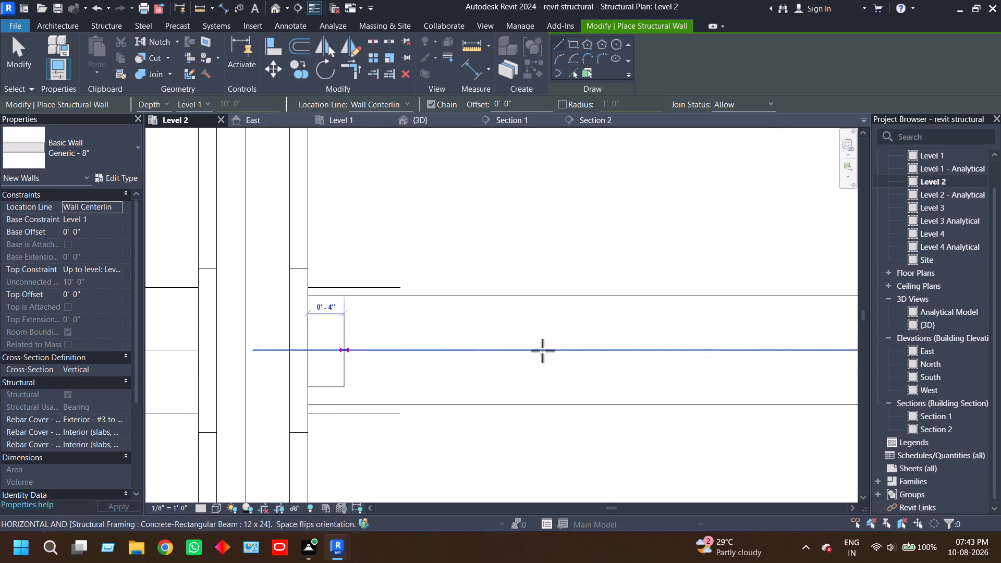
scroll(631, 338, "down", 20)
scroll(631, 338, "down", 1)
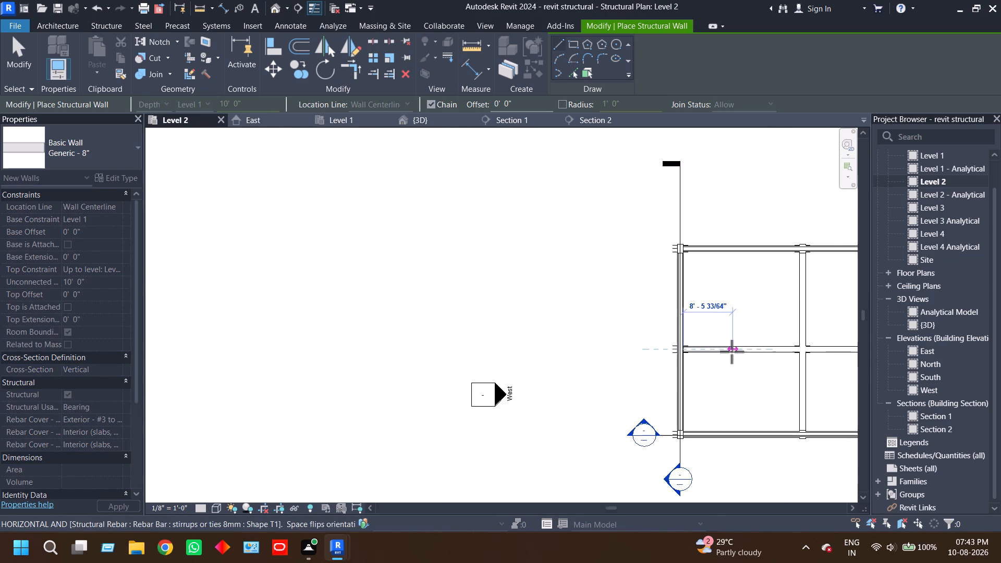
middle_click_drag(731, 351, 306, 350)
scroll(563, 351, "up", 5)
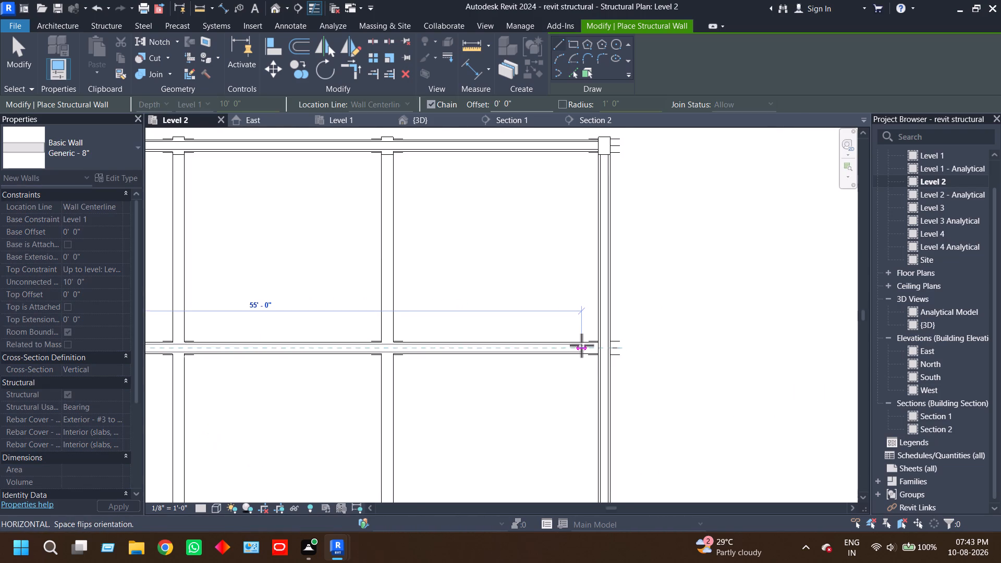
scroll(581, 345, "up", 18)
scroll(641, 354, "up", 4)
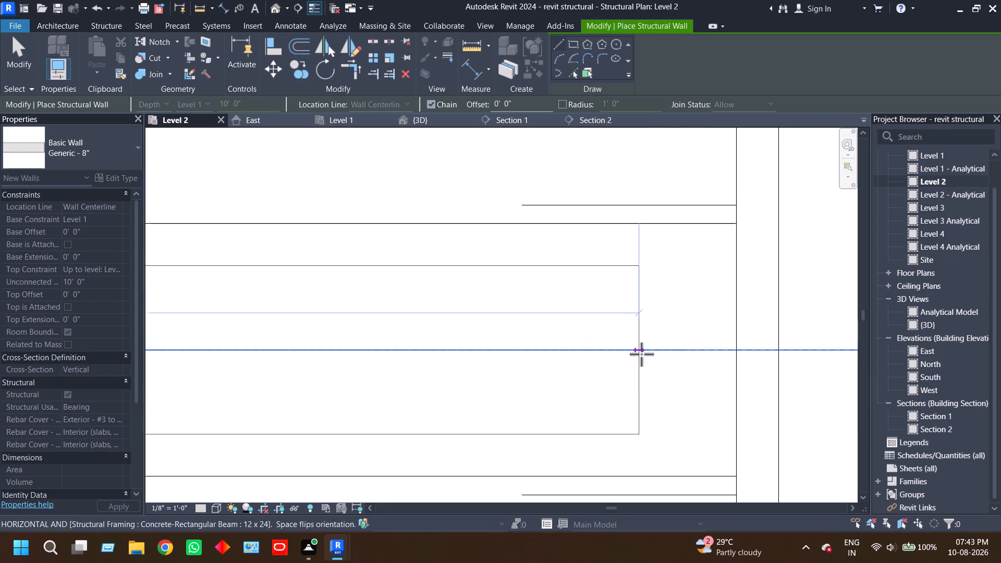
left_click(737, 350)
key("Escape")
Draw a Generic - 8" structural wall along the eastern interior north-south beam line from the north column's south face to the south column's north face.
scroll(638, 364, "down", 9)
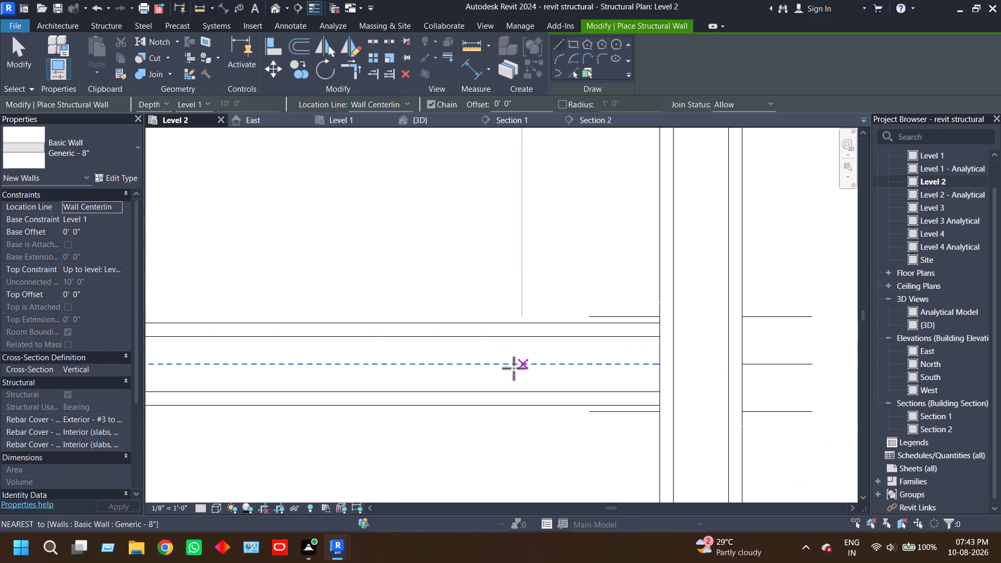
scroll(514, 368, "down", 14)
middle_click_drag(341, 307, 572, 327)
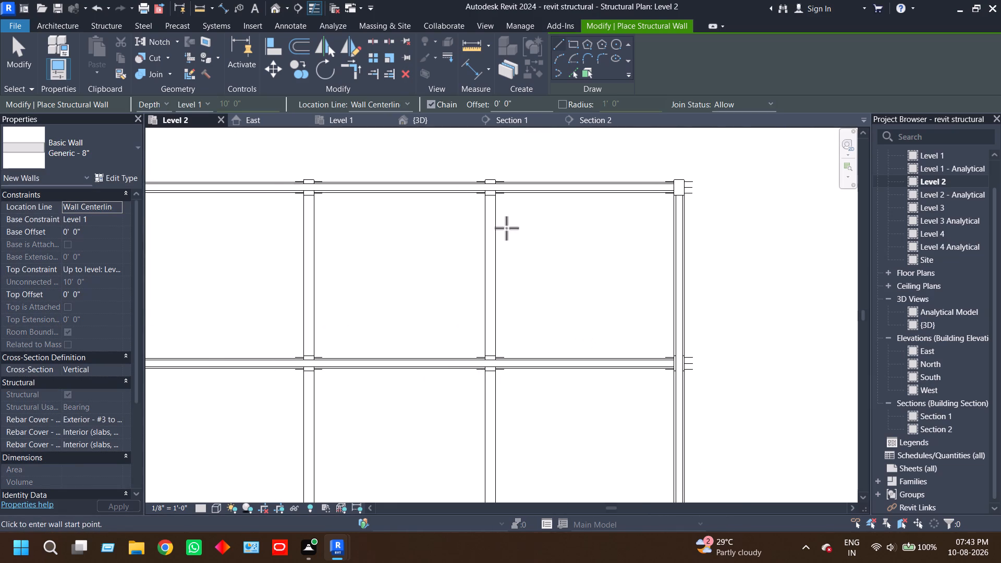
scroll(487, 199, "up", 18)
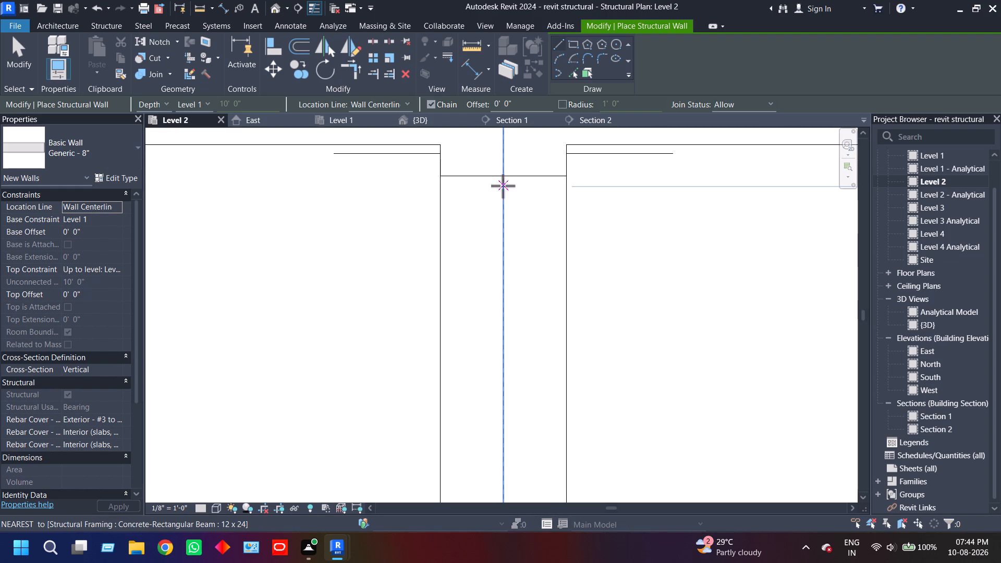
scroll(505, 184, "up", 8)
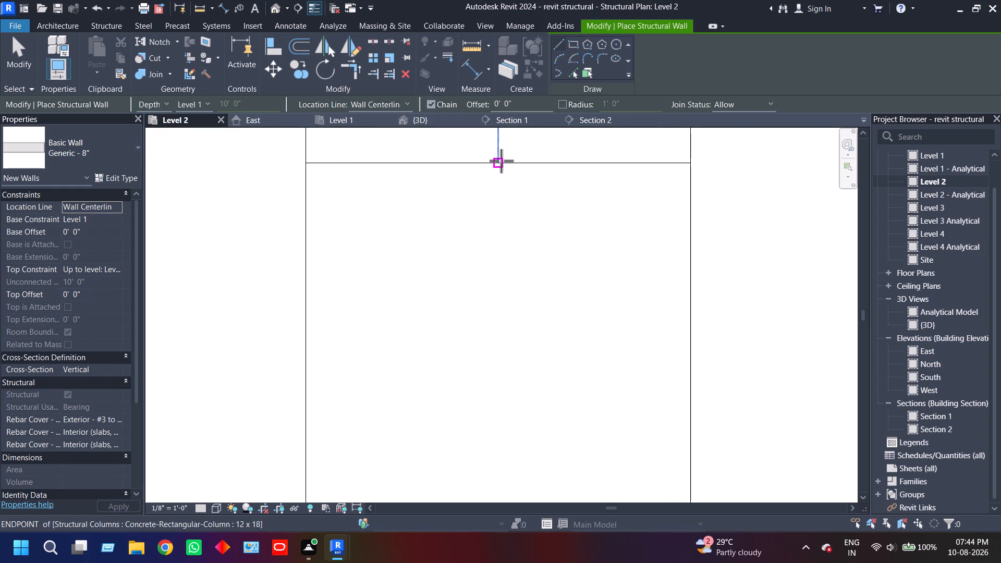
left_click(499, 161)
scroll(499, 286, "down", 5)
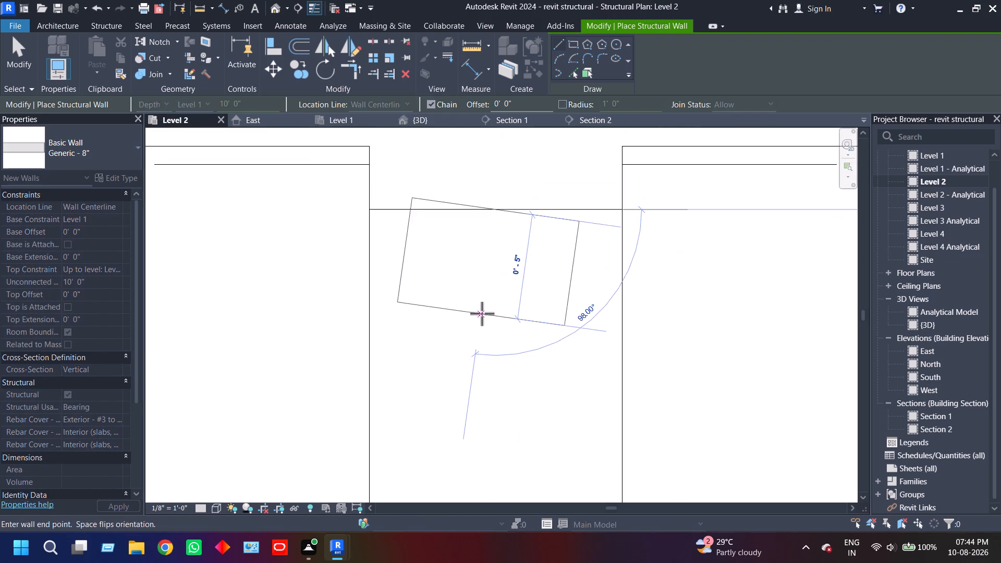
scroll(482, 313, "down", 20)
scroll(482, 313, "down", 3)
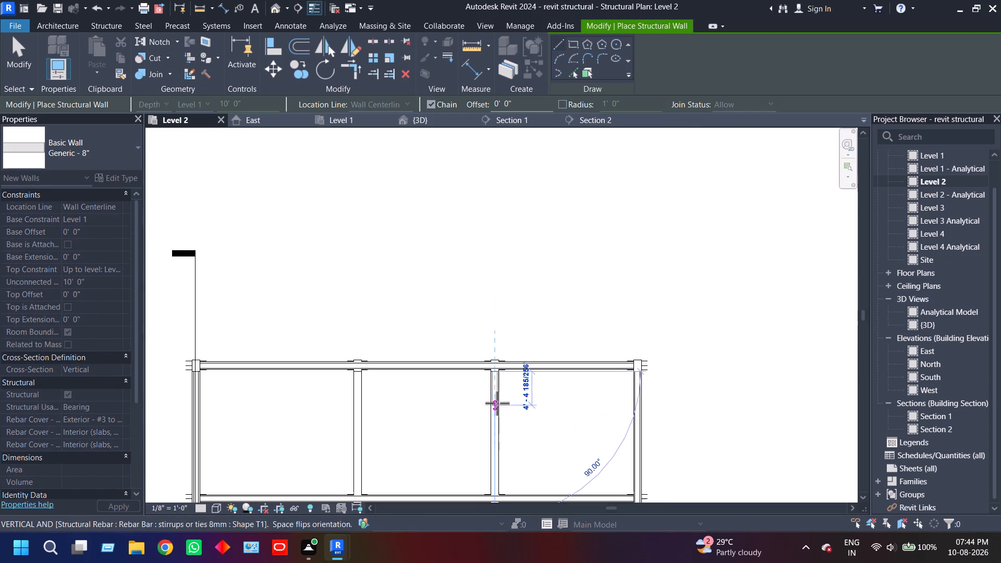
middle_click_drag(497, 403, 505, 214)
scroll(505, 414, "up", 8)
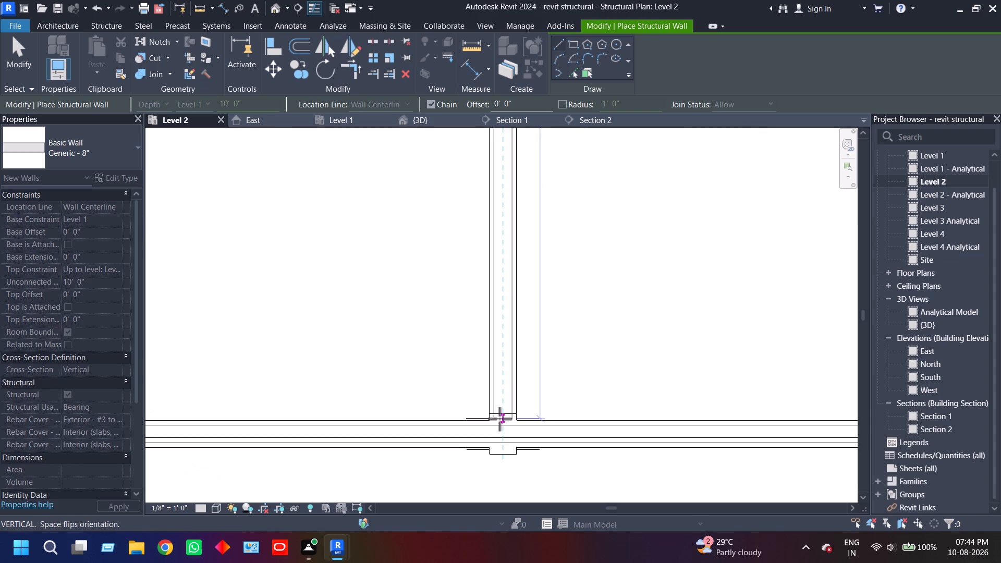
scroll(499, 419, "up", 15)
scroll(519, 424, "down", 8)
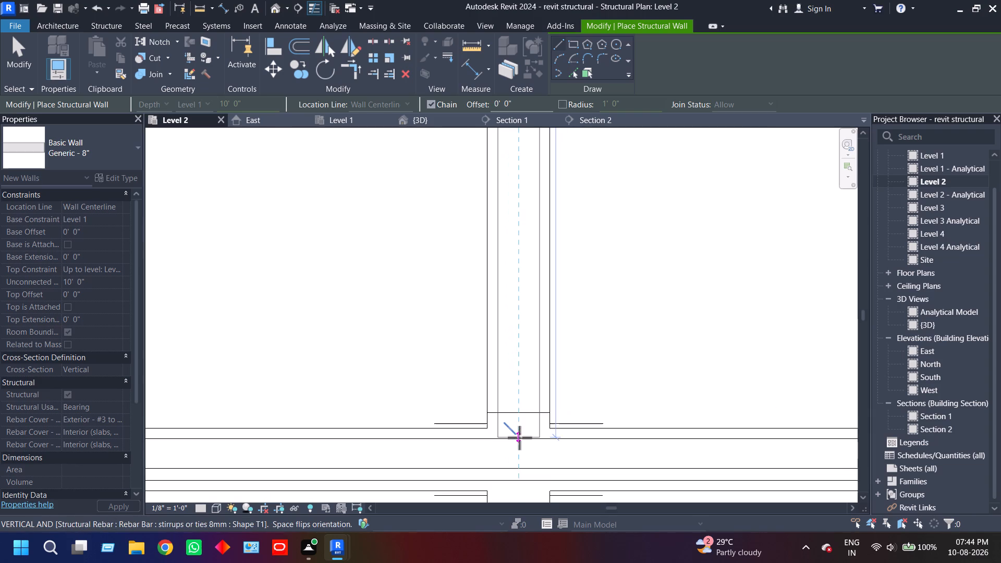
middle_click_drag(521, 434, 533, 296)
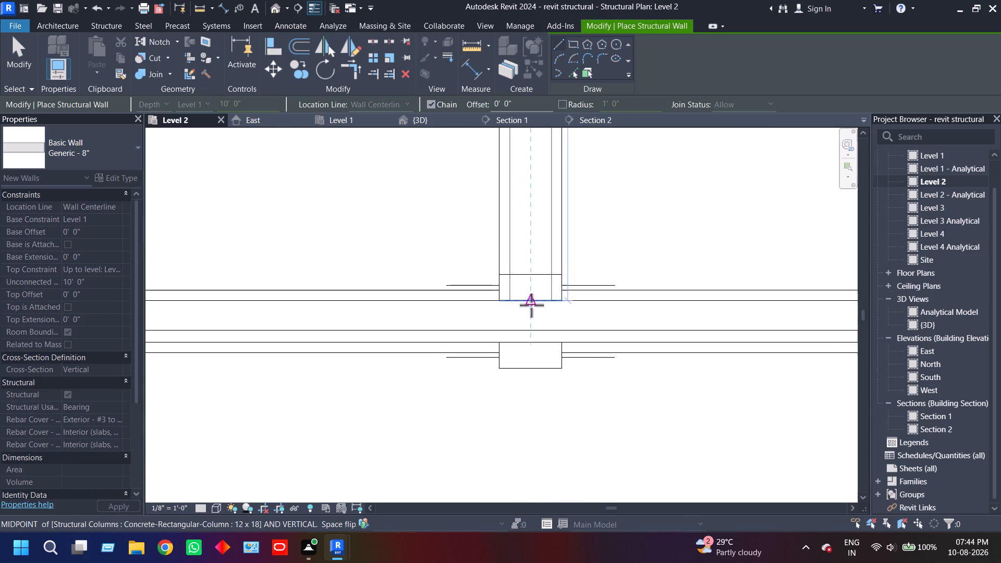
left_click(531, 275)
key("Escape")
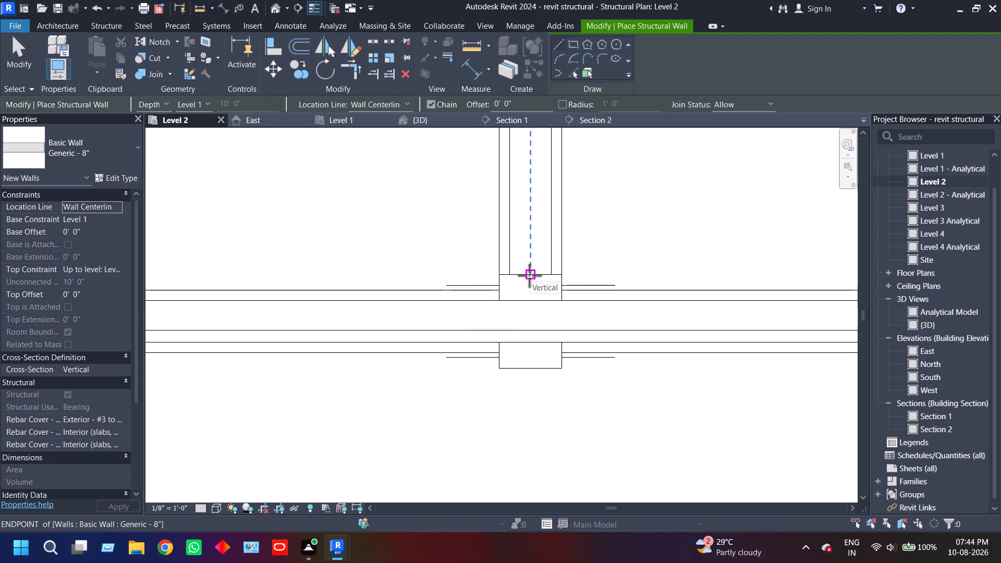
Draw a Generic - 8" structural wall along the western interior north-south beam line from the south column's north face to the north column's south face.
scroll(529, 275, "down", 7)
scroll(398, 259, "down", 5)
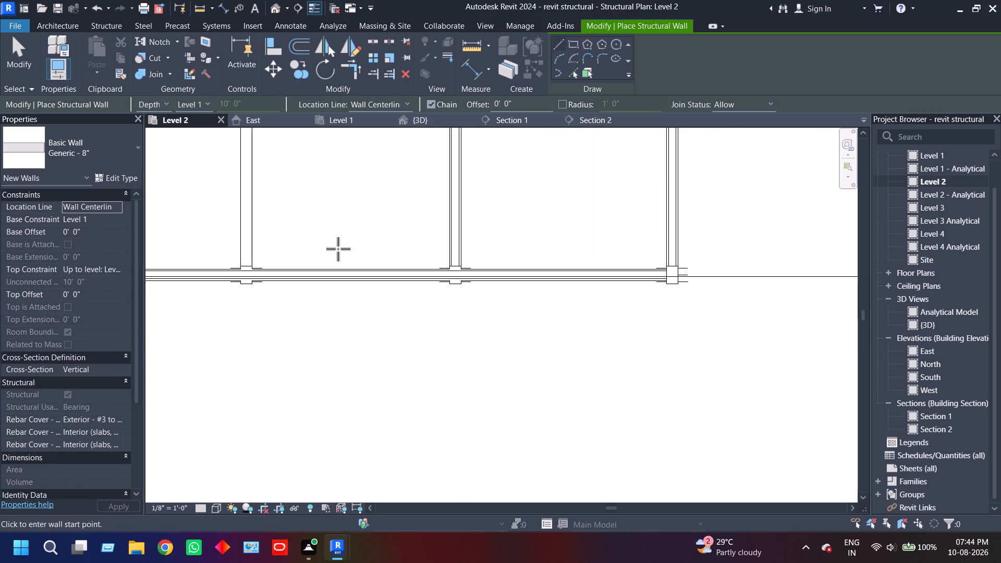
middle_click_drag(337, 249, 530, 277)
scroll(437, 284, "up", 14)
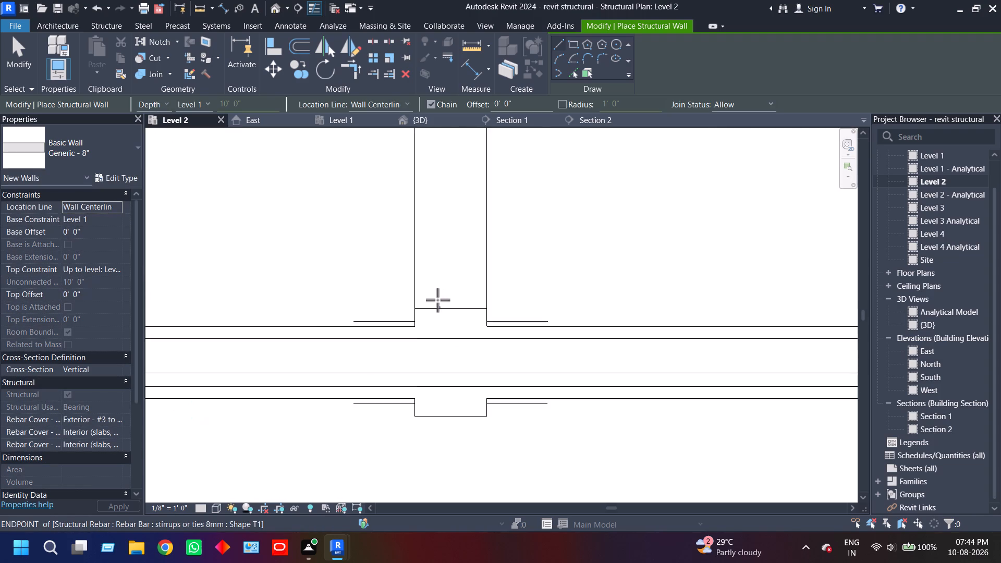
scroll(437, 300, "up", 10)
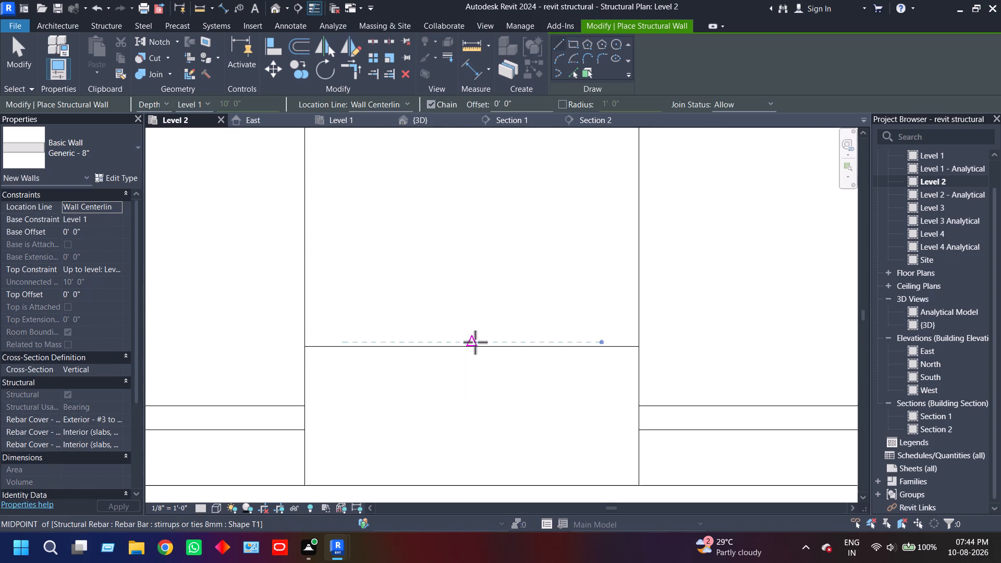
scroll(485, 352, "down", 5)
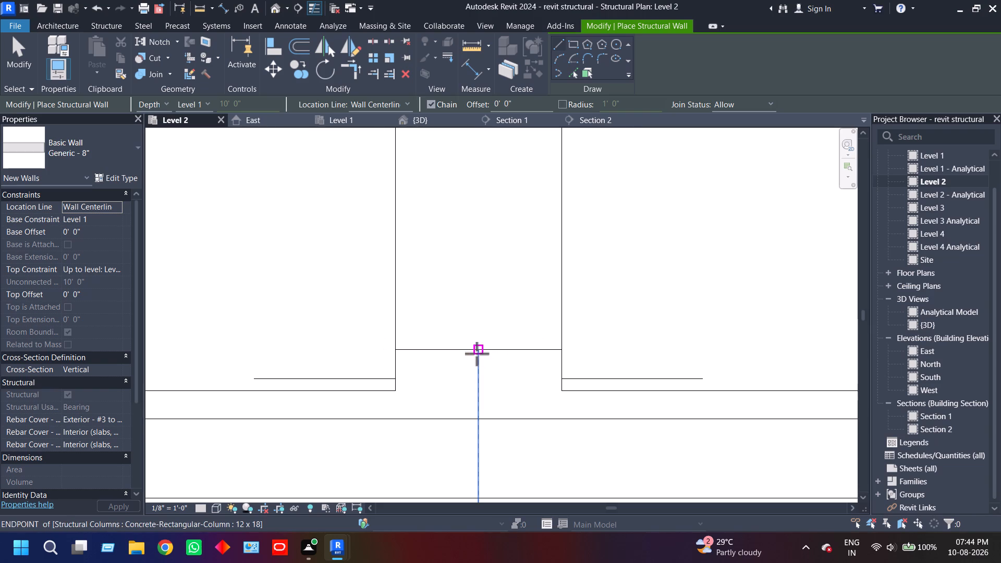
left_click(479, 350)
scroll(486, 246, "down", 7)
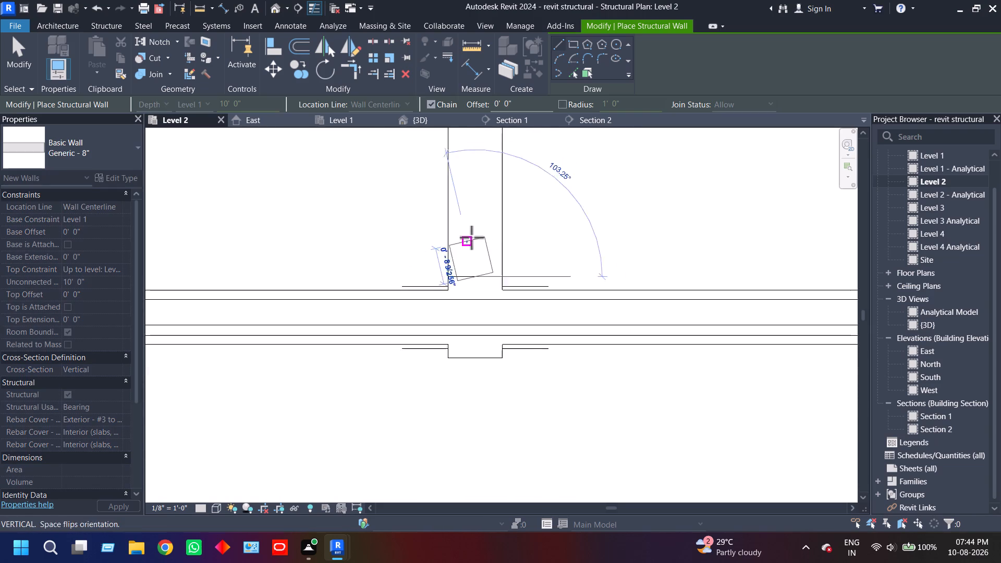
scroll(471, 237, "down", 14)
middle_click_drag(474, 228, 468, 443)
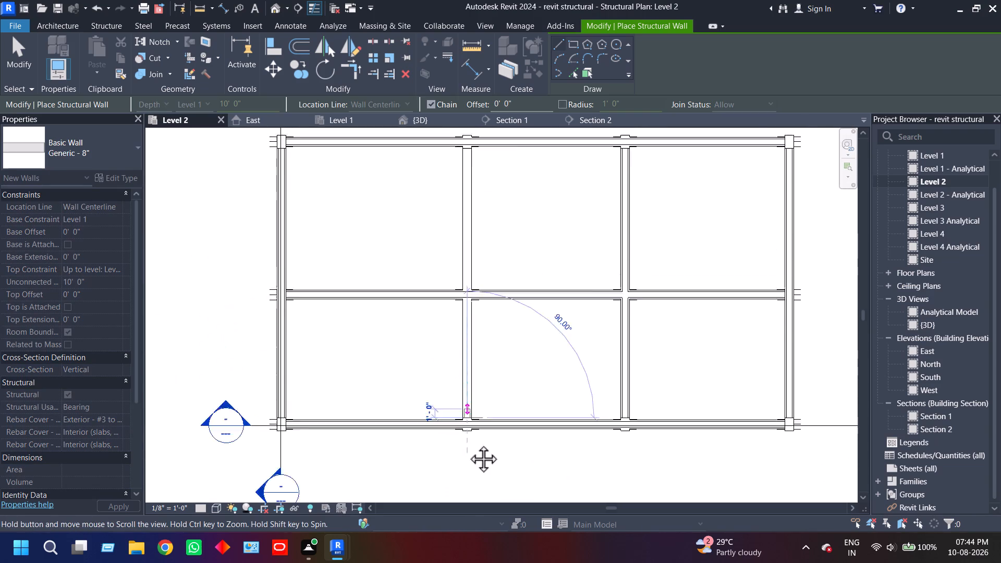
middle_click_drag(468, 443, 468, 446)
scroll(471, 194, "up", 9)
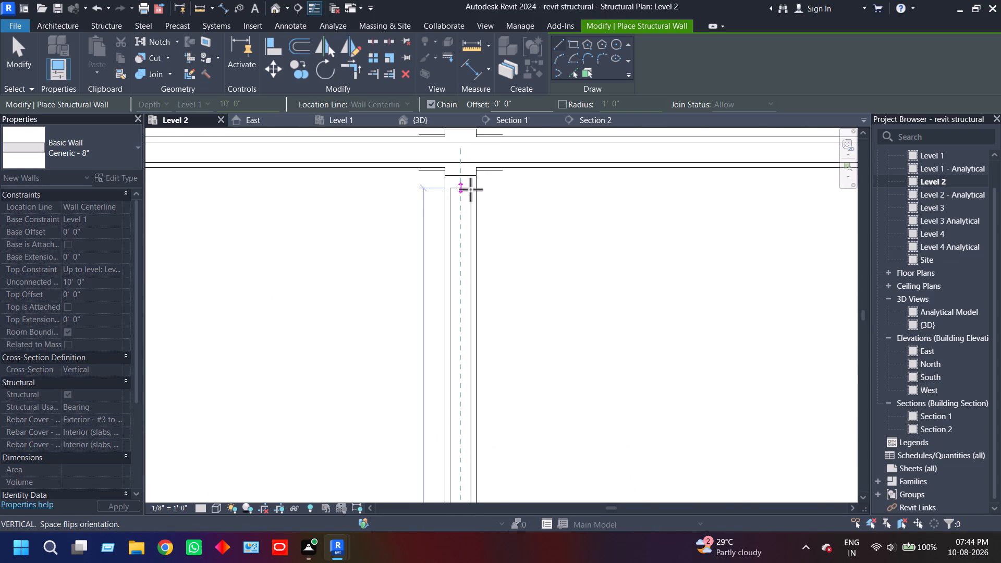
scroll(470, 189, "up", 5)
scroll(434, 148, "up", 3)
scroll(462, 179, "up", 9)
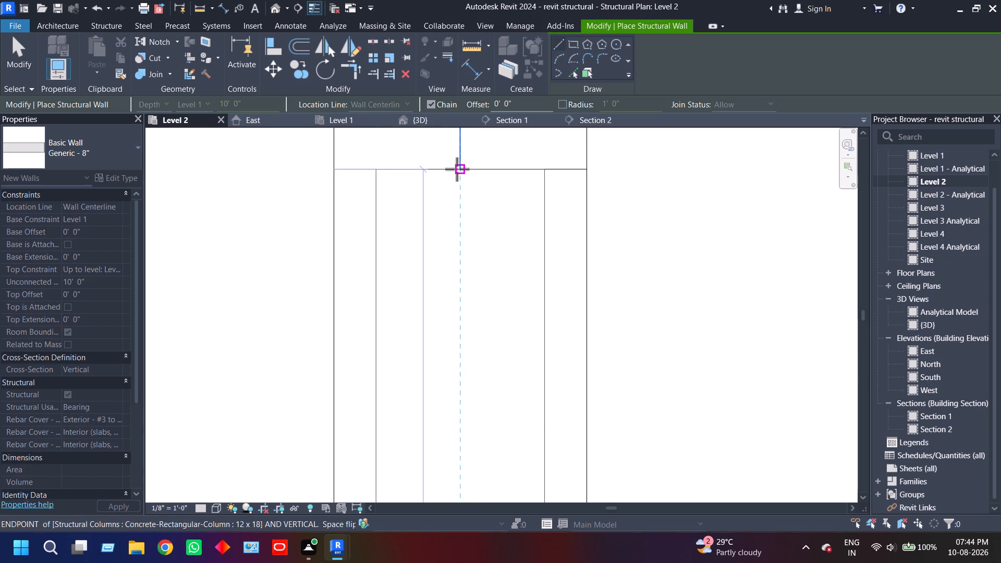
scroll(457, 169, "up", 2)
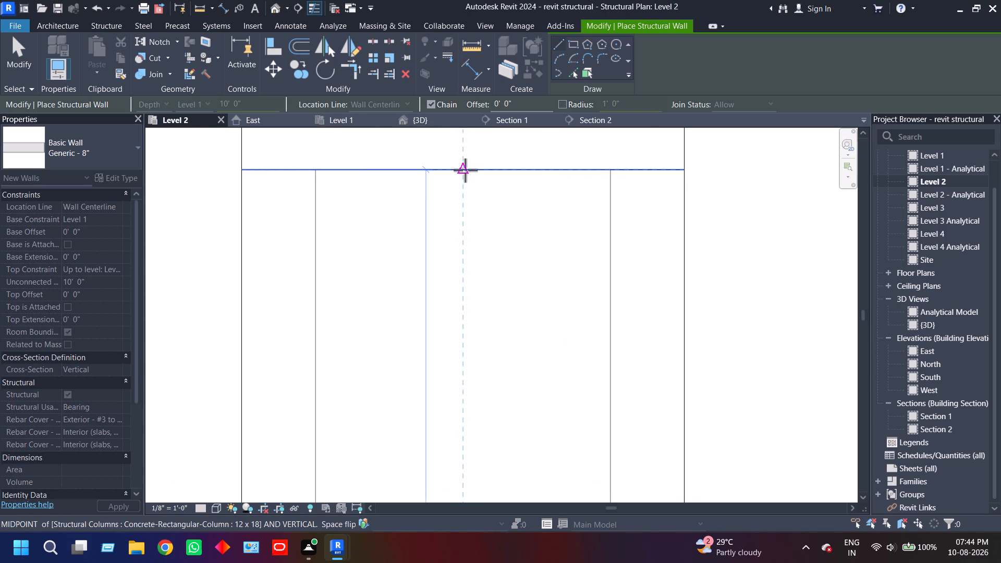
left_click(463, 169)
key("Escape")
key("Escape")
Examine the new structural walls against the beams and columns in the 3D view.
scroll(499, 211, "down", 3)
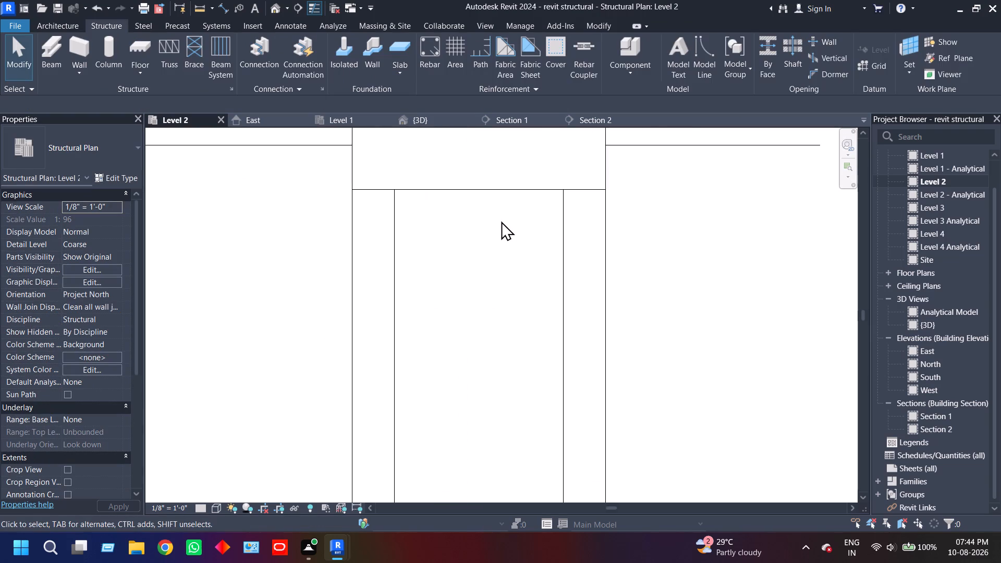
scroll(501, 221, "down", 5)
left_click(422, 118)
scroll(544, 341, "down", 3)
scroll(457, 397, "up", 1)
scroll(465, 402, "down", 2)
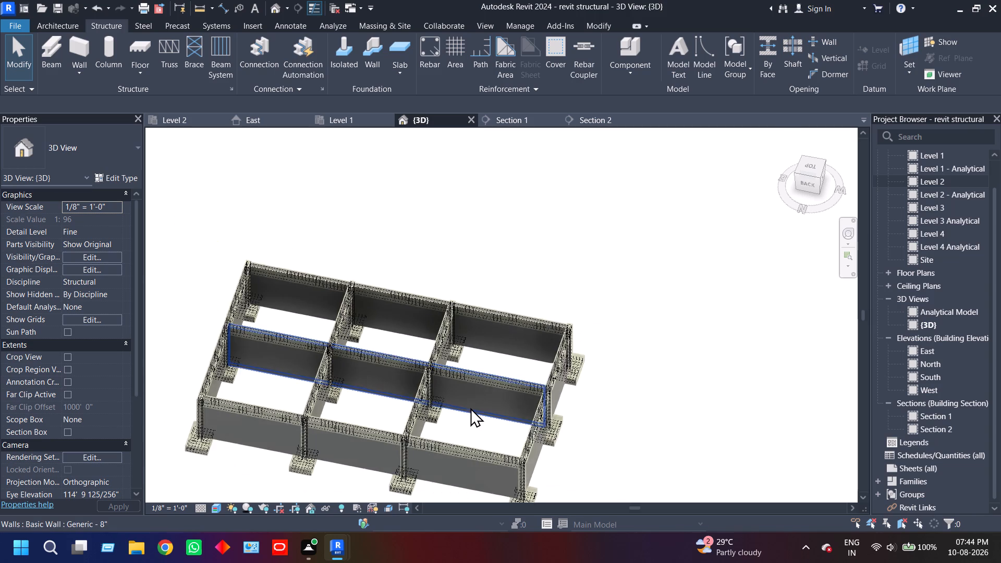
middle_click_drag(472, 410, 510, 322)
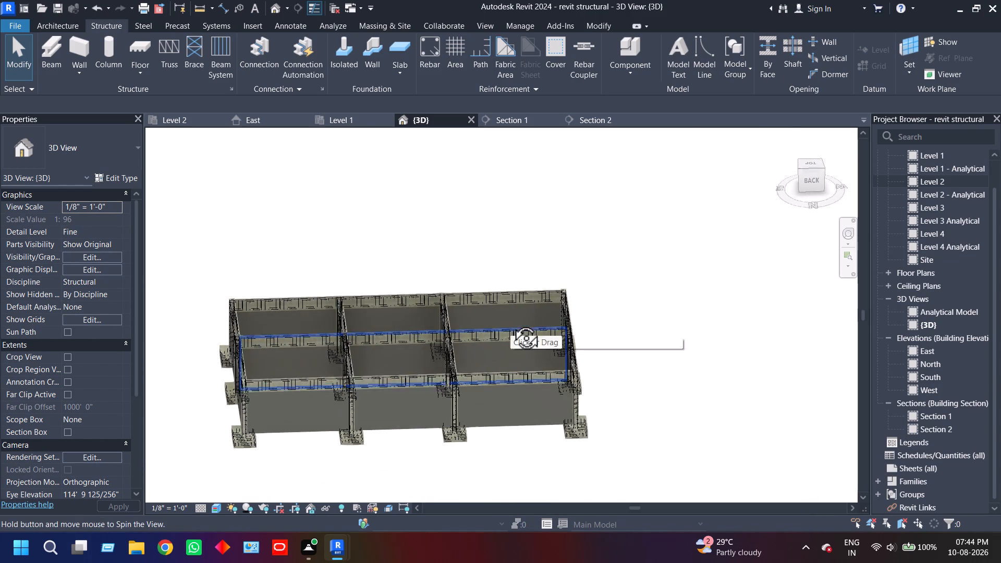
middle_click_drag(510, 322, 510, 324)
scroll(489, 406, "up", 7)
scroll(456, 322, "up", 3)
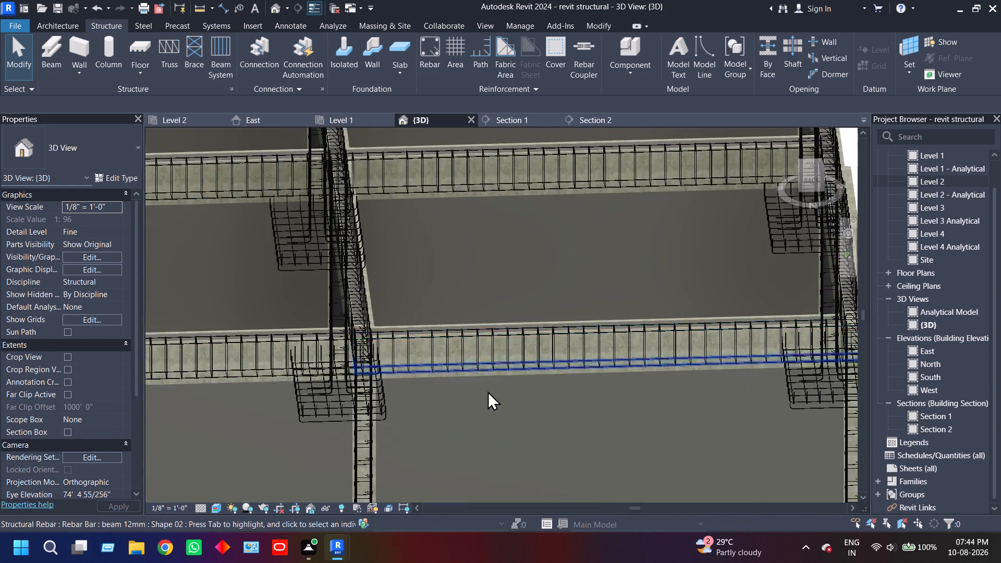
scroll(491, 400, "down", 5)
middle_click_drag(502, 424, 510, 366)
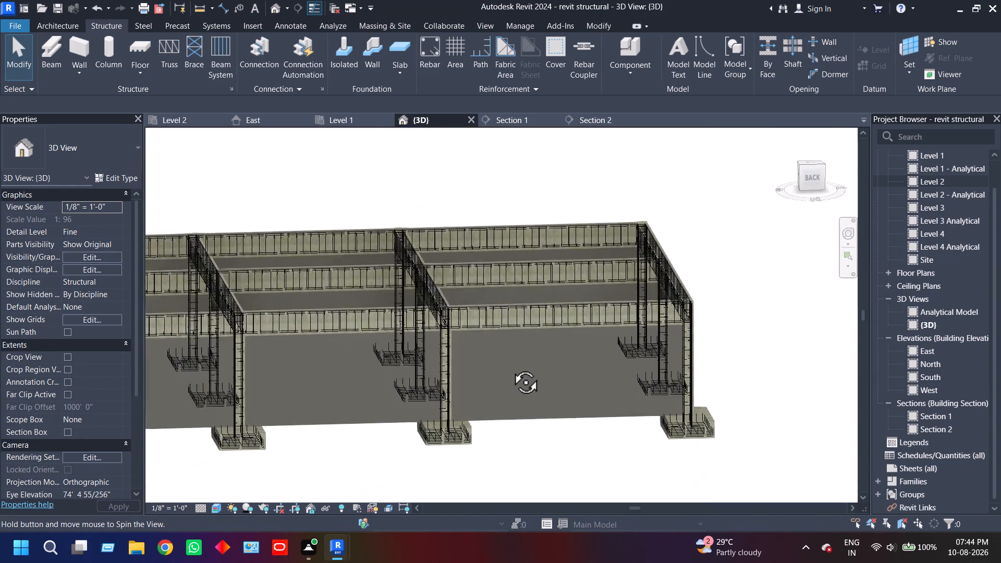
middle_click_drag(510, 366, 504, 347)
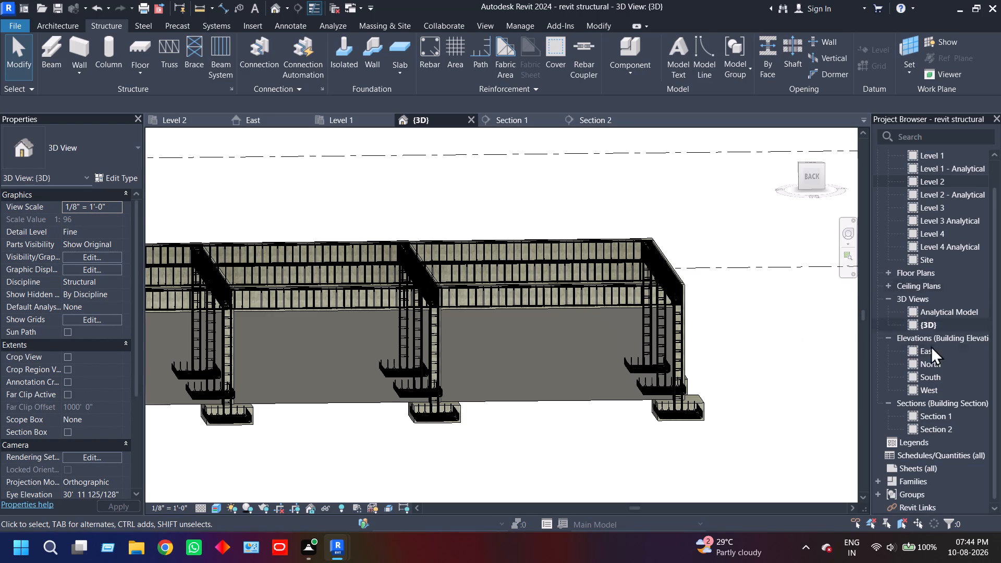
Open the East elevation and frame the walls, columns and beams between Level 1 and Level 2.
double_click(938, 350)
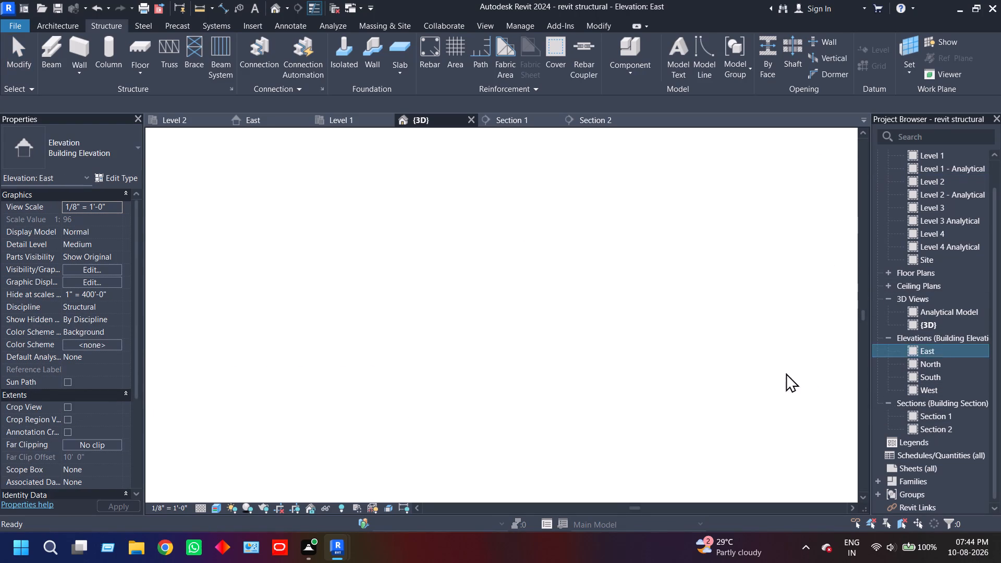
scroll(567, 317, "up", 7)
scroll(633, 330, "down", 4)
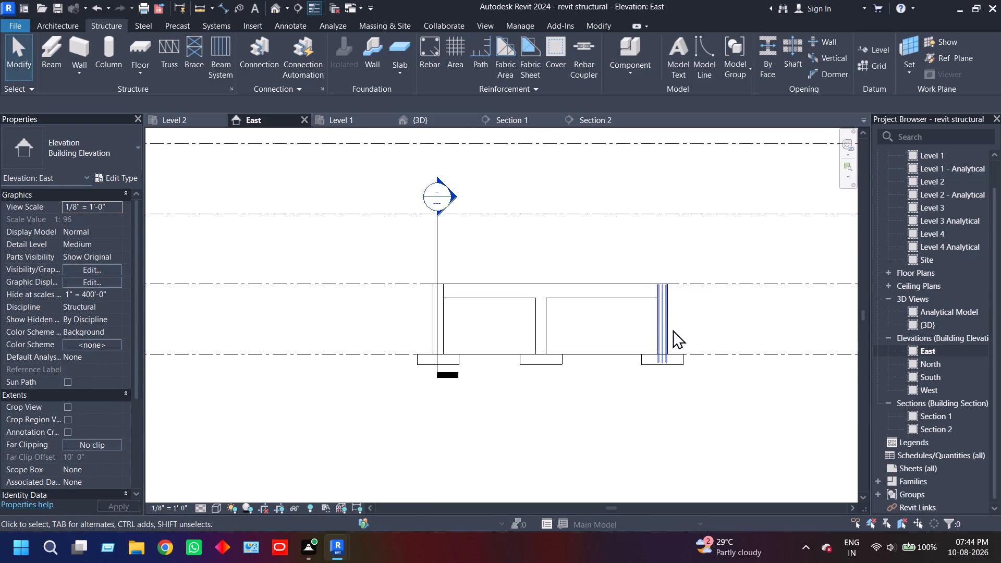
scroll(675, 329, "down", 3)
middle_click_drag(692, 325, 611, 307)
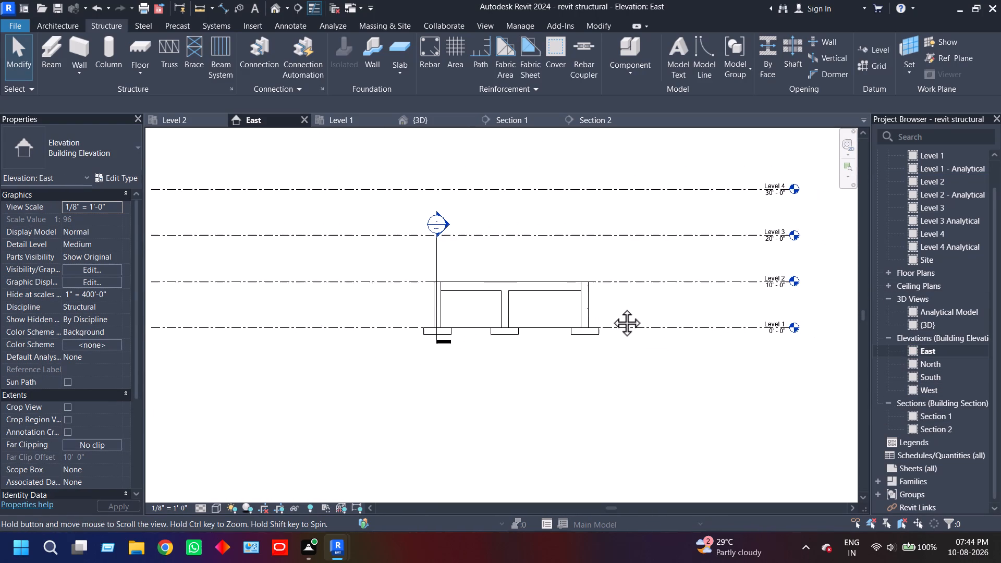
middle_click_drag(611, 307, 615, 309)
scroll(561, 305, "up", 3)
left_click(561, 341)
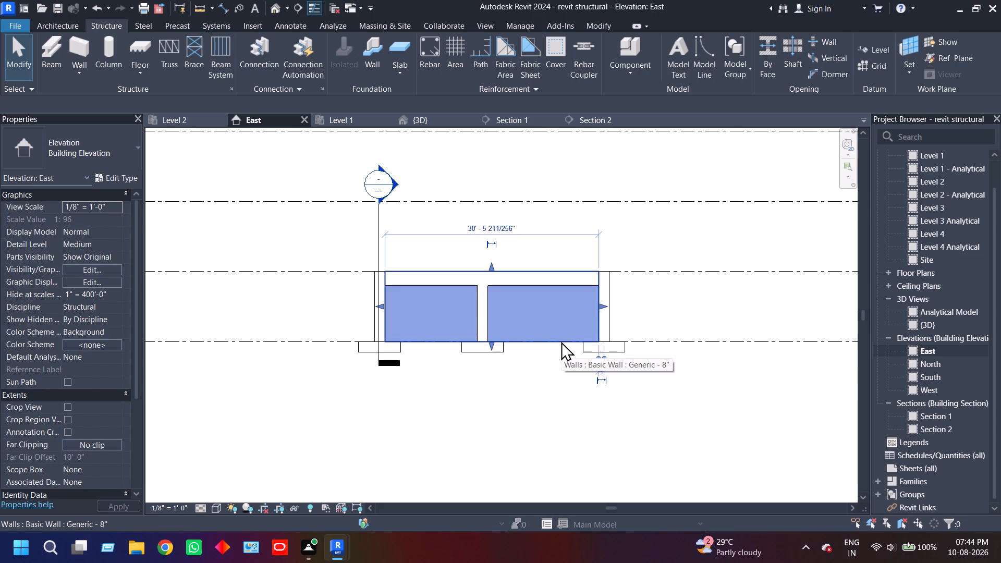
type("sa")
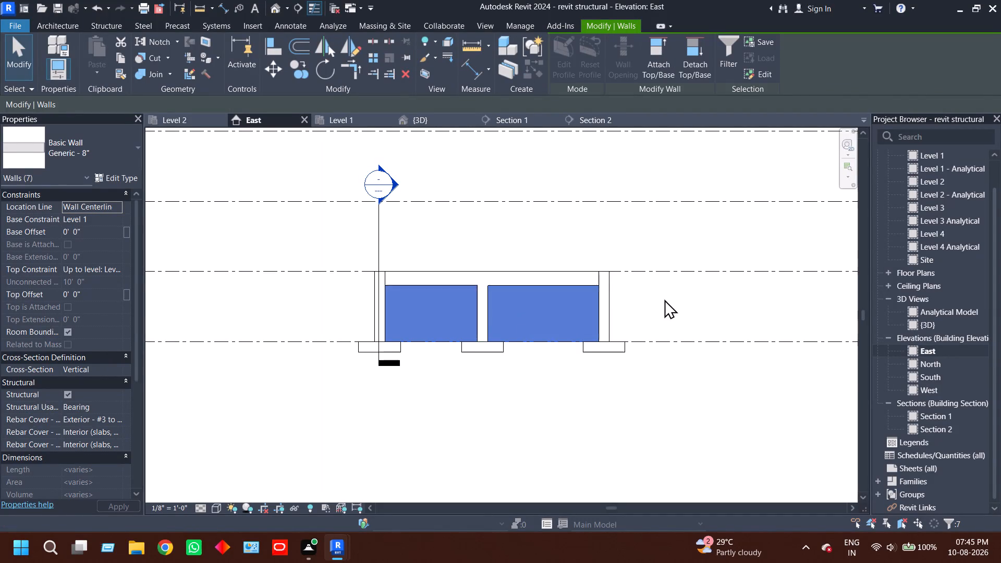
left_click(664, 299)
Lower the top of the east perimeter wall from Level 2 to the underside of the beam in the East elevation.
left_click(535, 344)
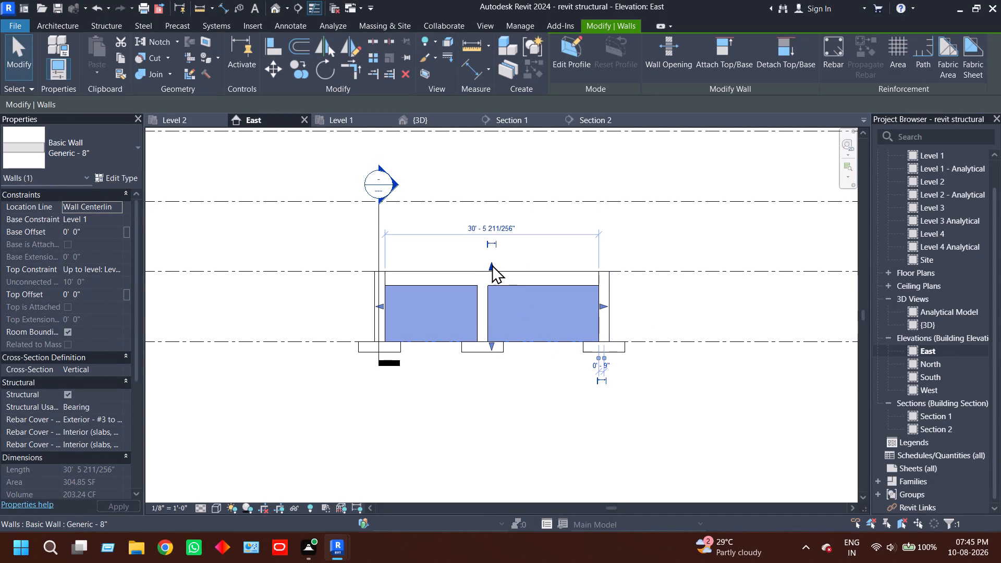
scroll(492, 264, "up", 10)
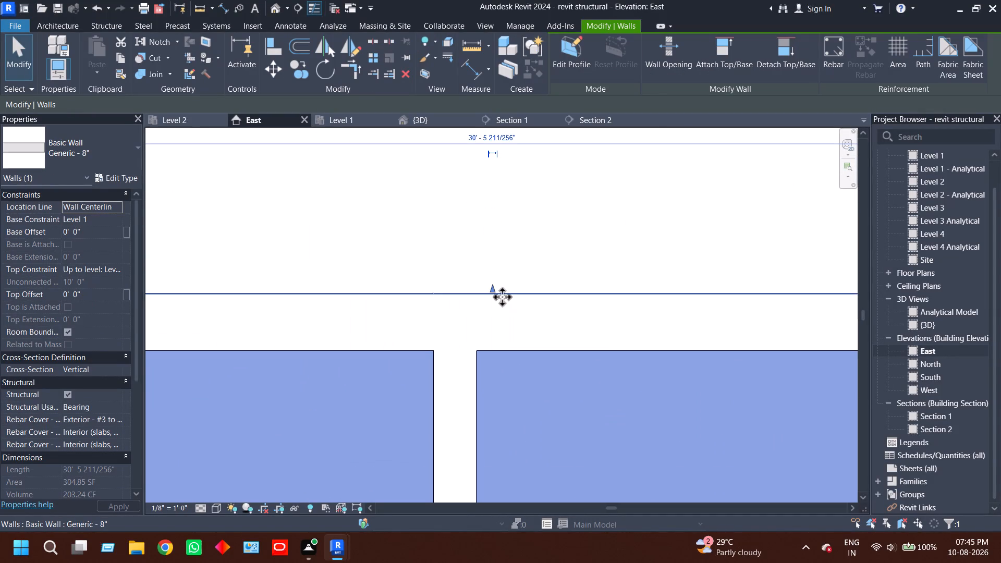
left_click_drag(491, 286, 492, 349)
left_click(553, 245)
scroll(560, 356, "down", 8)
middle_click_drag(592, 402, 444, 421)
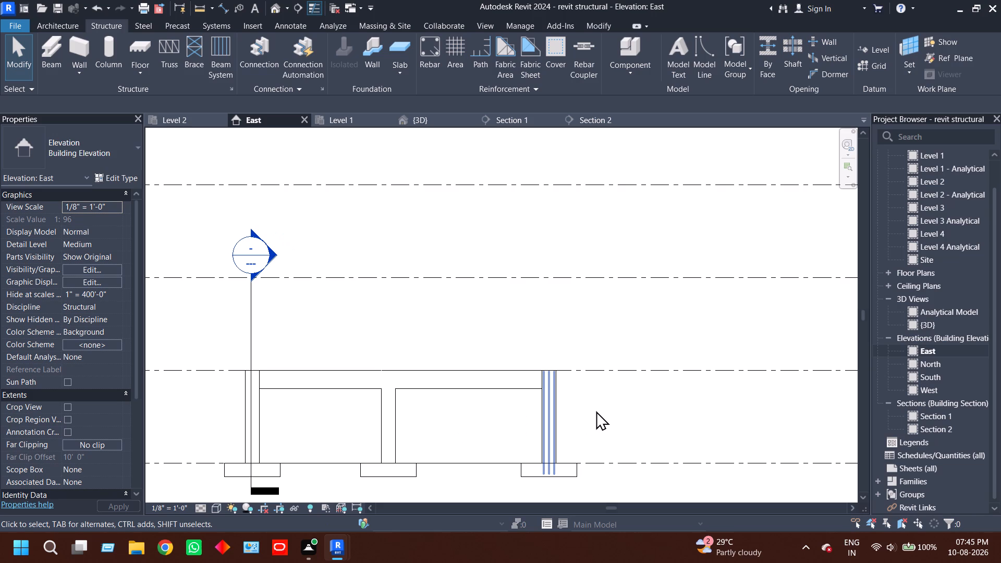
In the North elevation, lower the north perimeter wall's top to the beam's underside, giving a top offset of -2' 0".
double_click(940, 361)
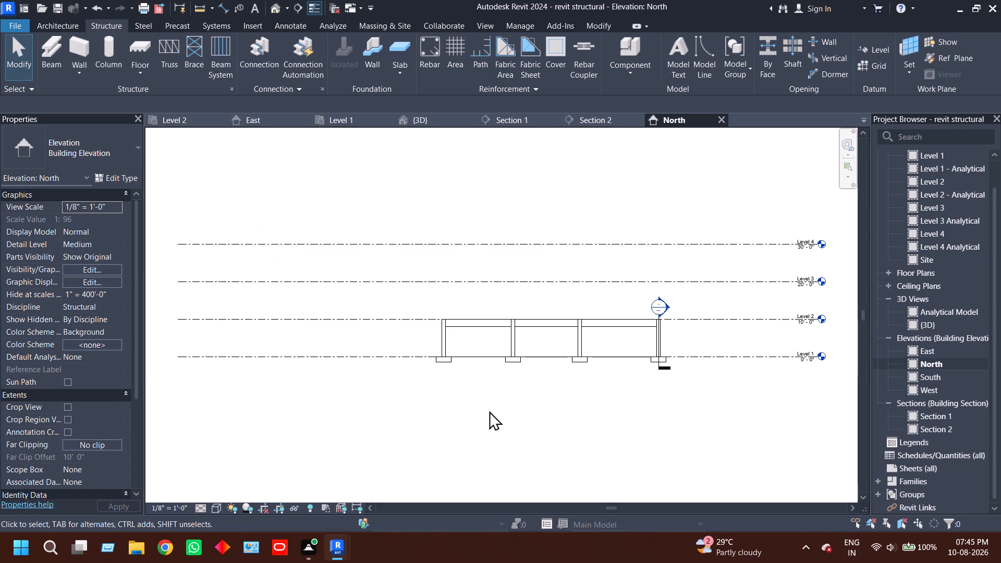
left_click(548, 354)
scroll(548, 319, "up", 5)
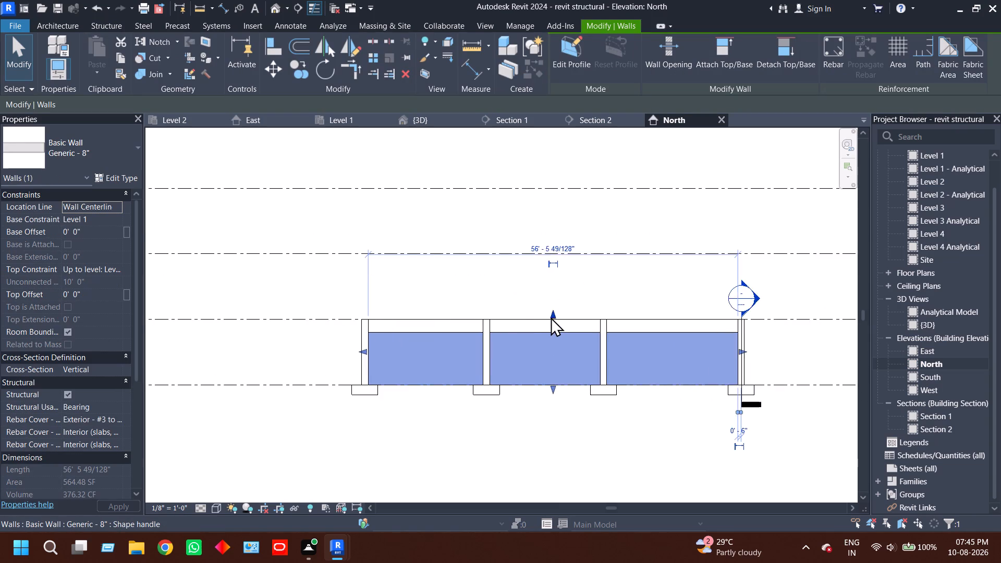
scroll(551, 317, "up", 6)
left_click_drag(556, 319, 556, 361)
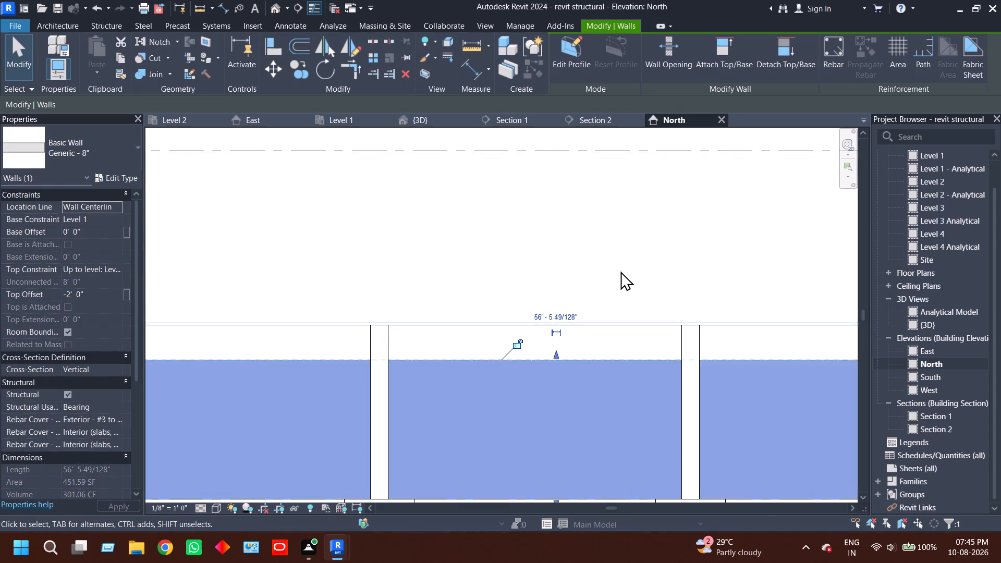
left_click(620, 271)
In the South elevation, lower the south perimeter wall's top to the beam's underside, giving a top offset of -2' 0".
double_click(938, 376)
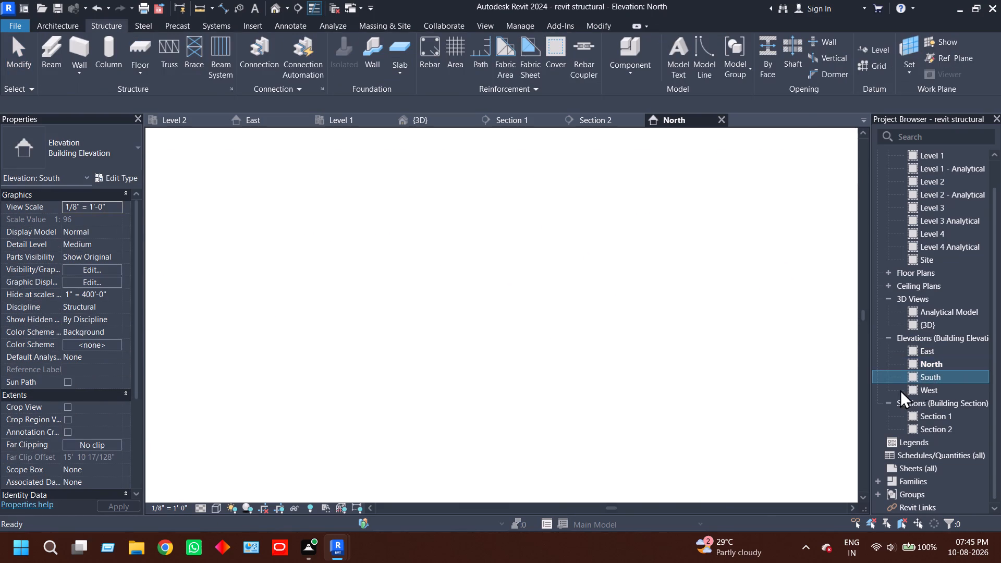
left_click(505, 353)
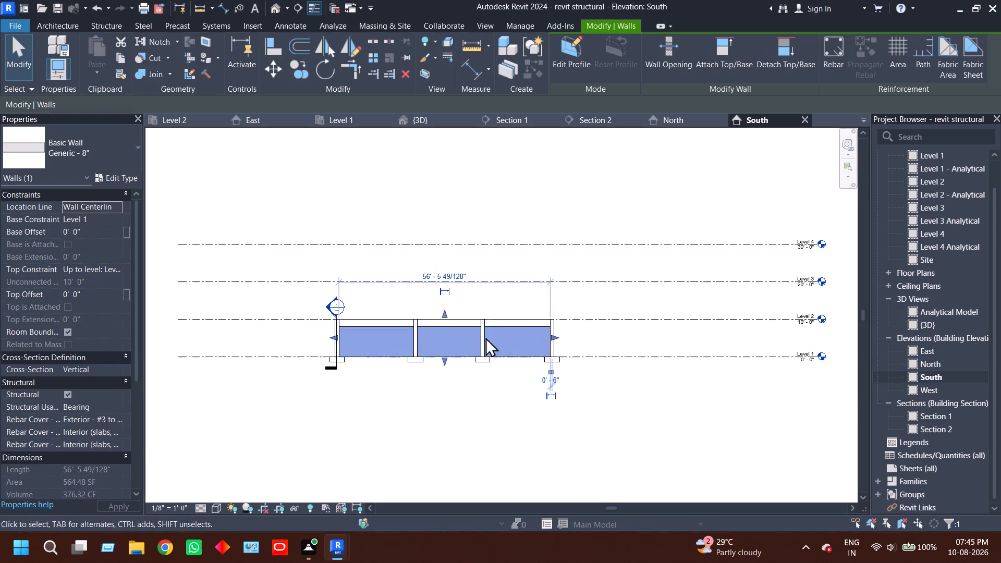
scroll(441, 309, "up", 8)
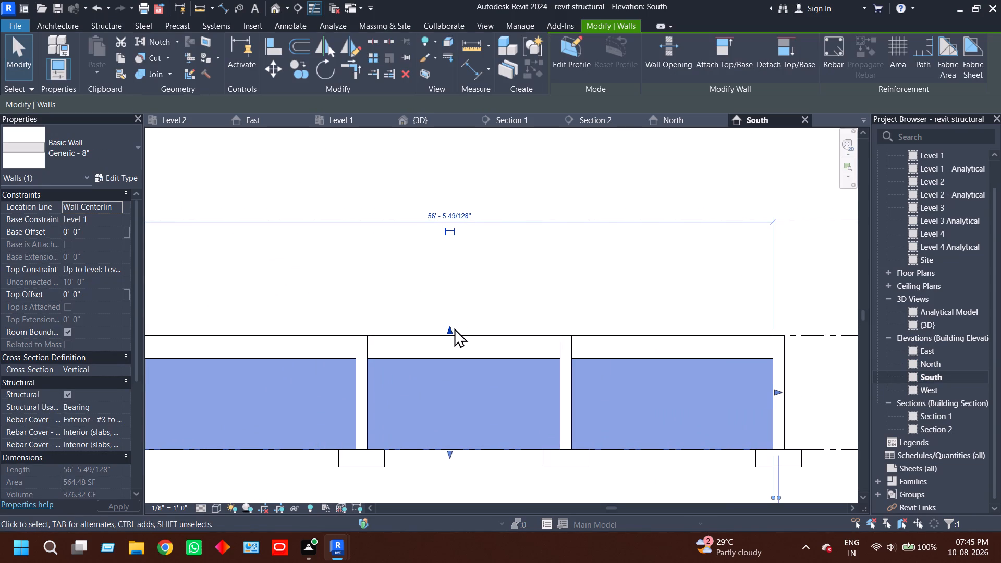
left_click_drag(454, 328, 452, 359)
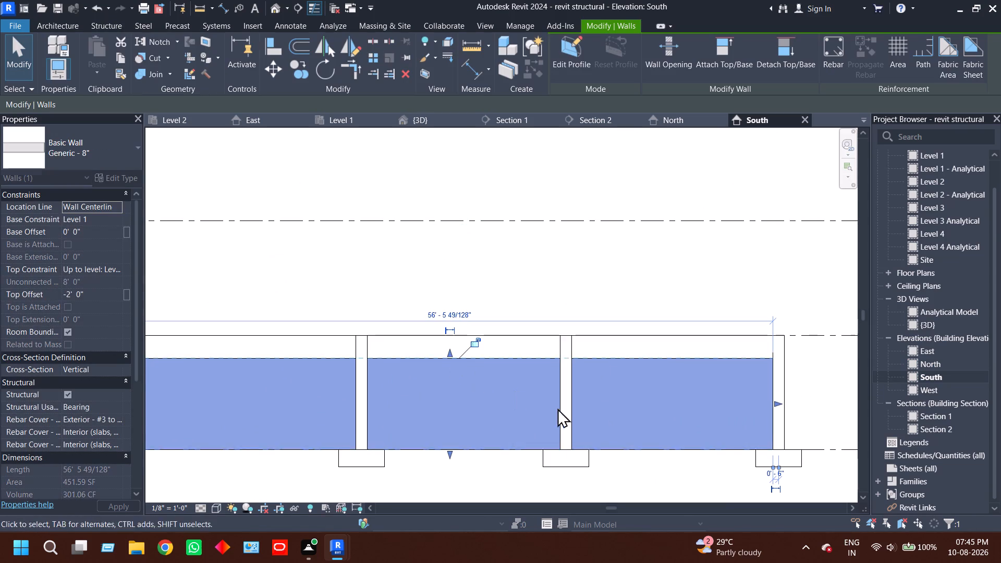
left_click(808, 407)
In the West elevation, lower the west perimeter wall's top to the beam's underside, giving a top offset of -2' 0".
double_click(947, 389)
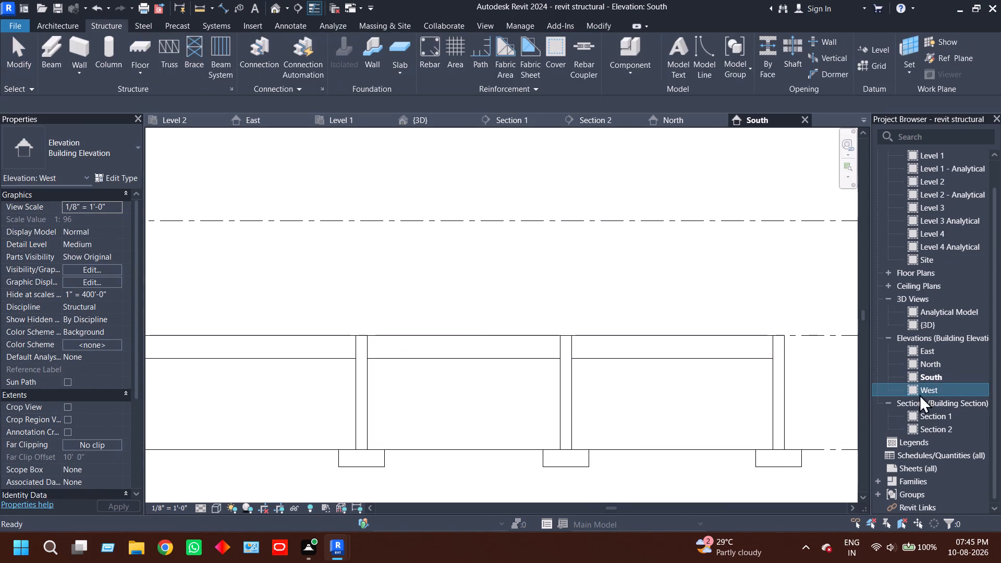
left_click(502, 364)
scroll(461, 318, "up", 2)
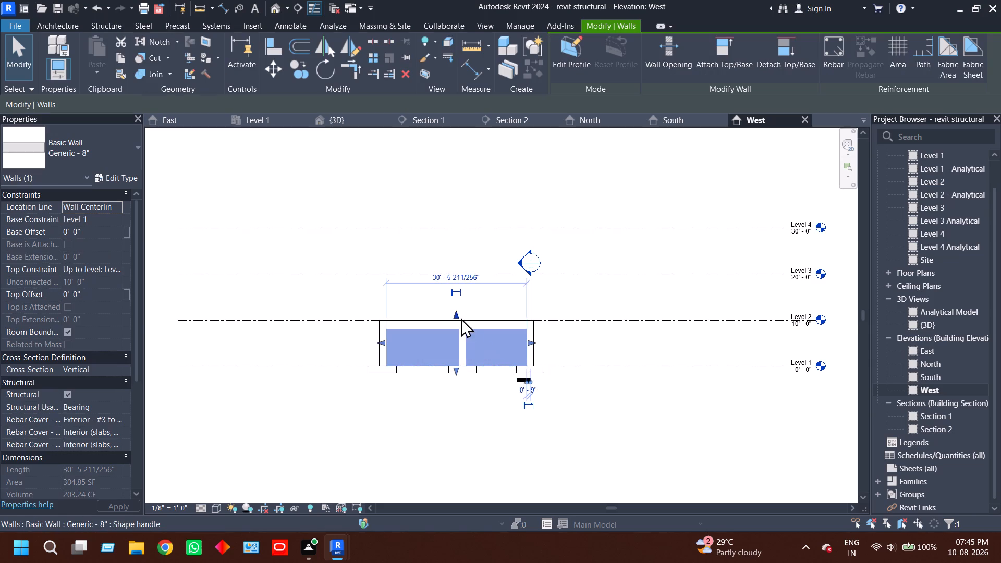
scroll(461, 318, "up", 7)
left_click_drag(447, 321, 447, 333)
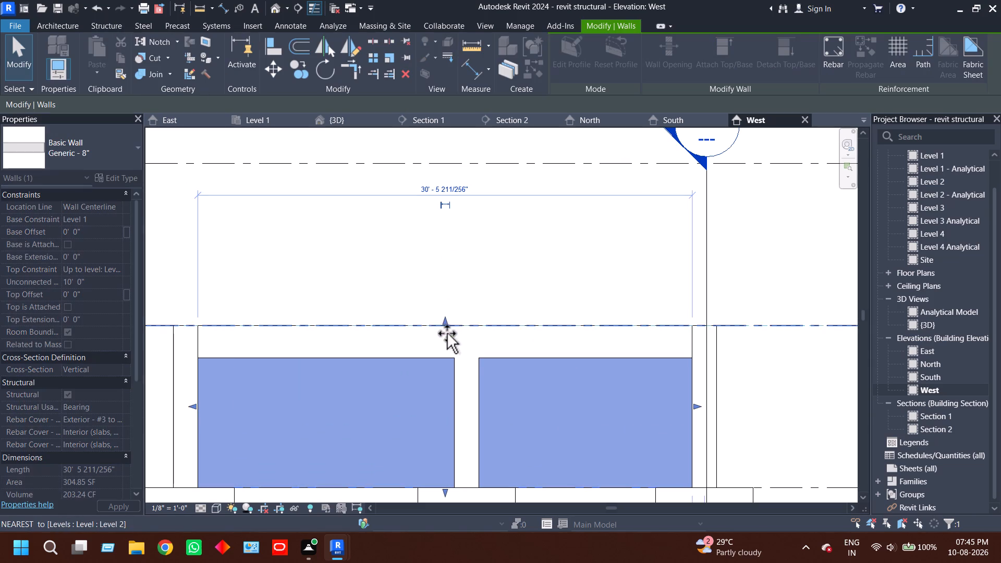
left_click_drag(447, 333, 447, 359)
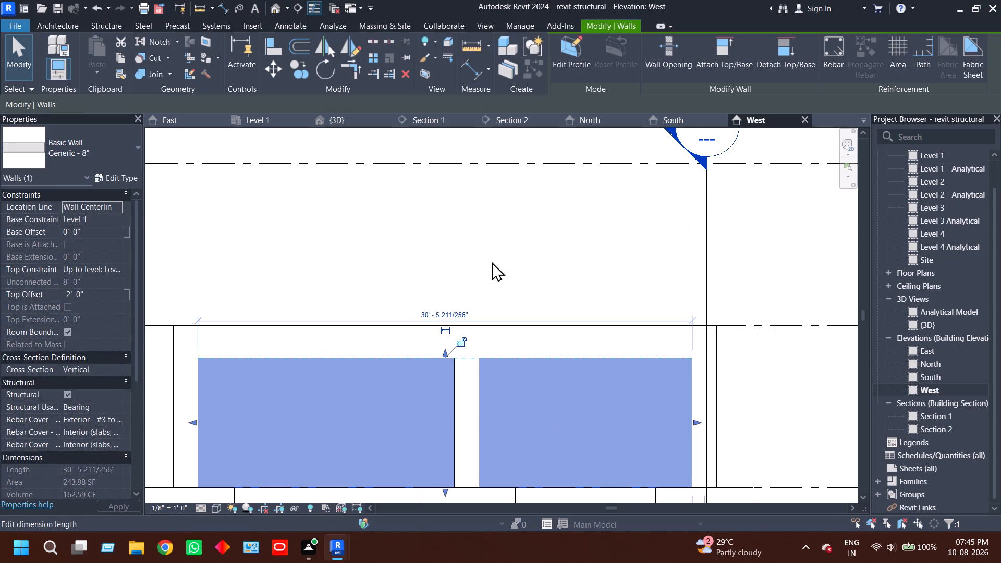
left_click(492, 262)
Switch to the 3D view to work on the interior walls.
left_click(357, 121)
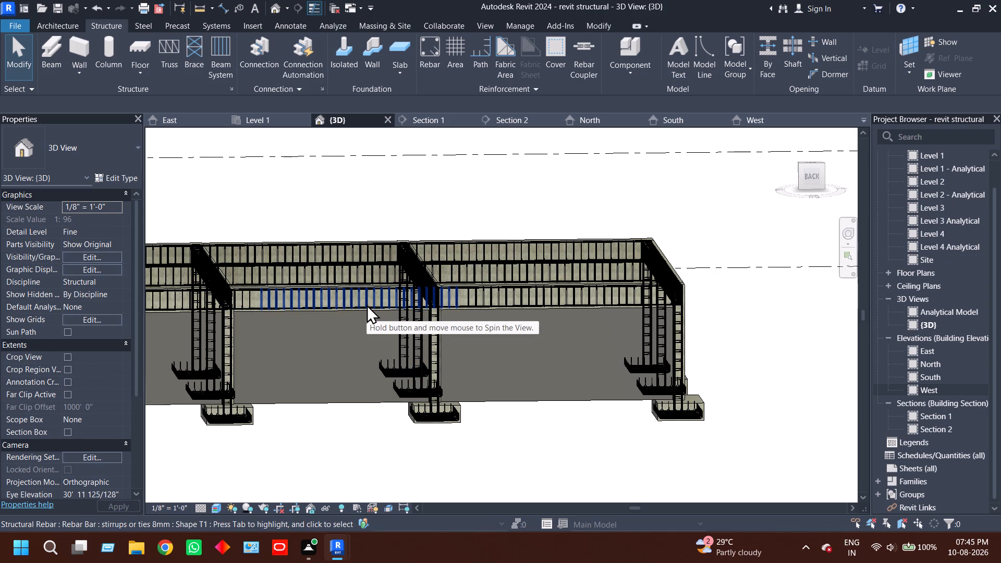
middle_click_drag(367, 304, 380, 346, "shift")
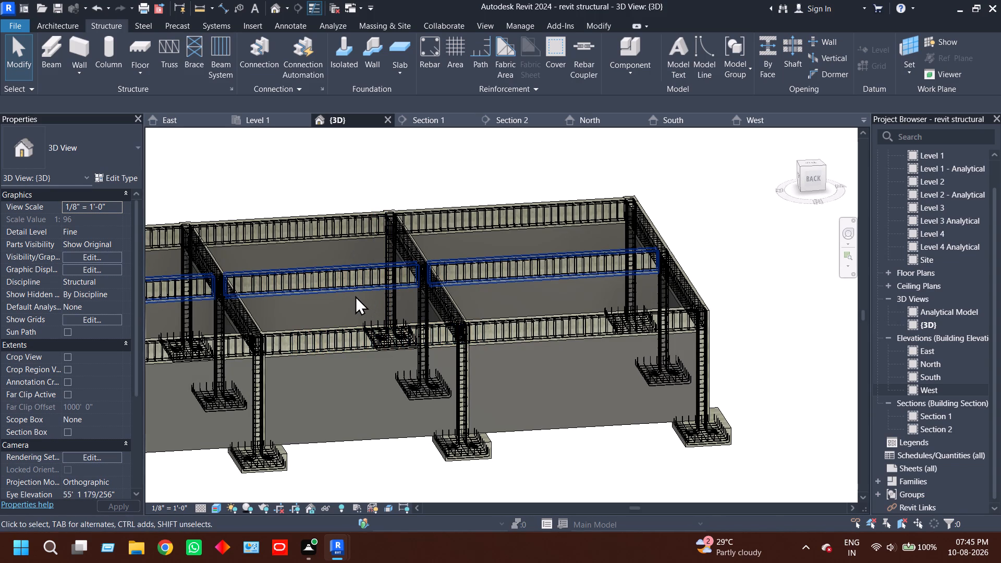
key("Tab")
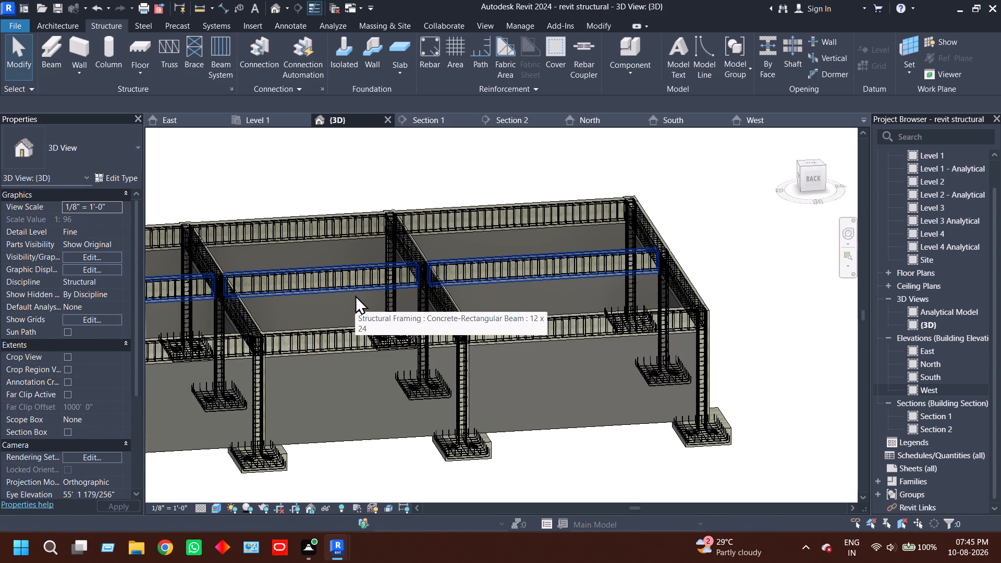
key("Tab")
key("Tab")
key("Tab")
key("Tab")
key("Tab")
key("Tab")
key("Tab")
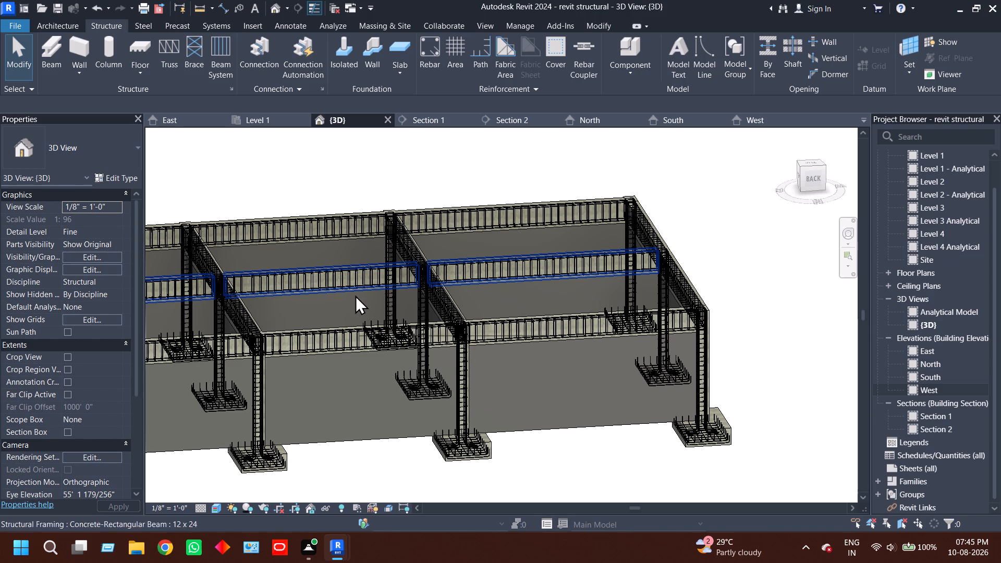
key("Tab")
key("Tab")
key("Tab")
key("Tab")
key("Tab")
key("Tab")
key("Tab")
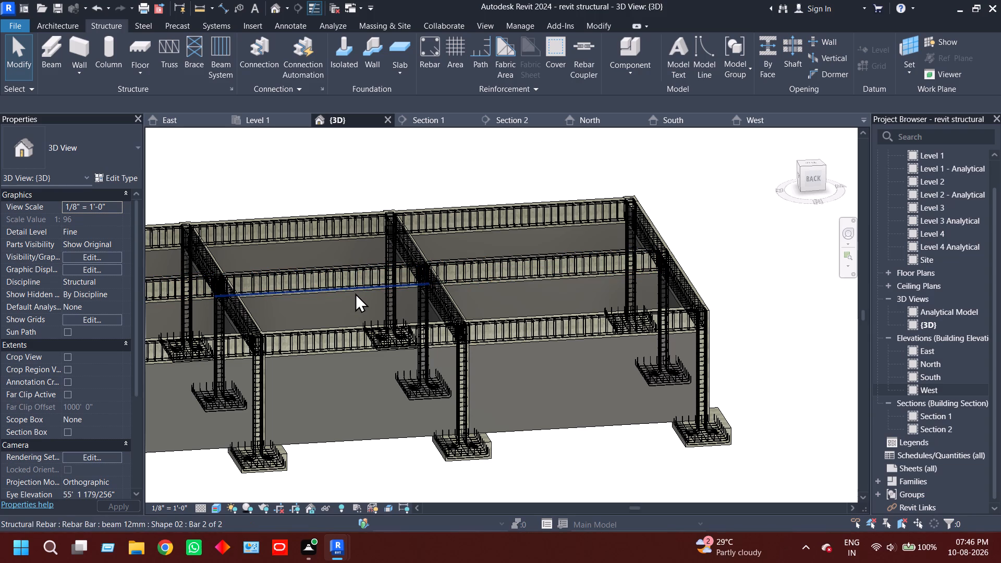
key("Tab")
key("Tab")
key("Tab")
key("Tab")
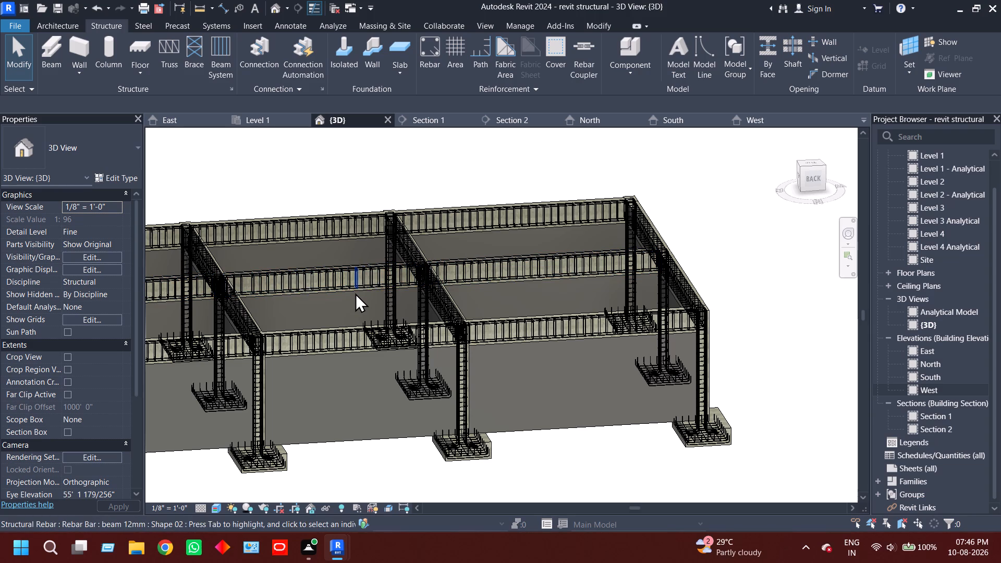
Lower the top of the interior east-west wall to the underside of the middle beam line, giving a top offset of -2' 0".
scroll(355, 293, "up", 4)
middle_click_drag(352, 301, 372, 381, "shift")
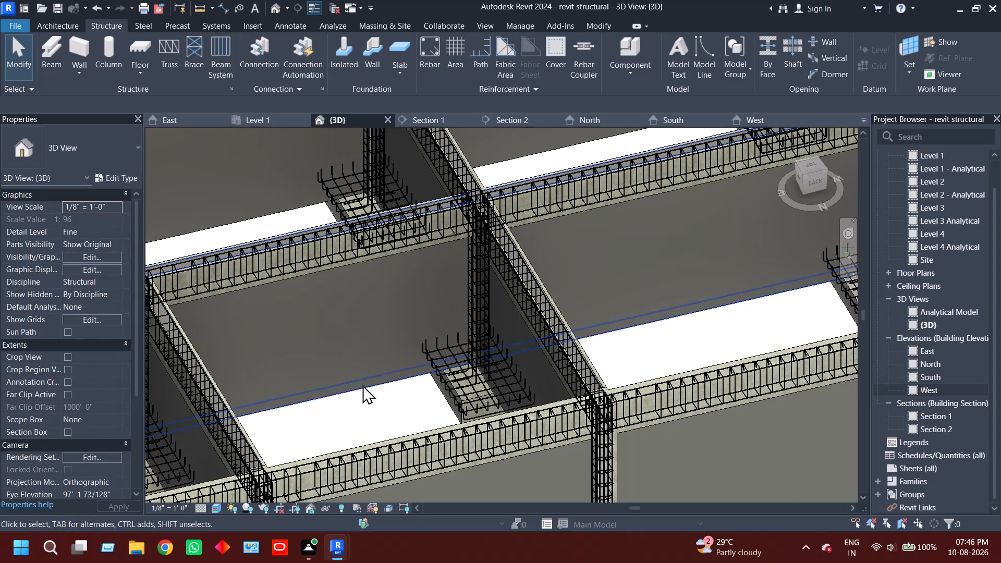
left_click(362, 385)
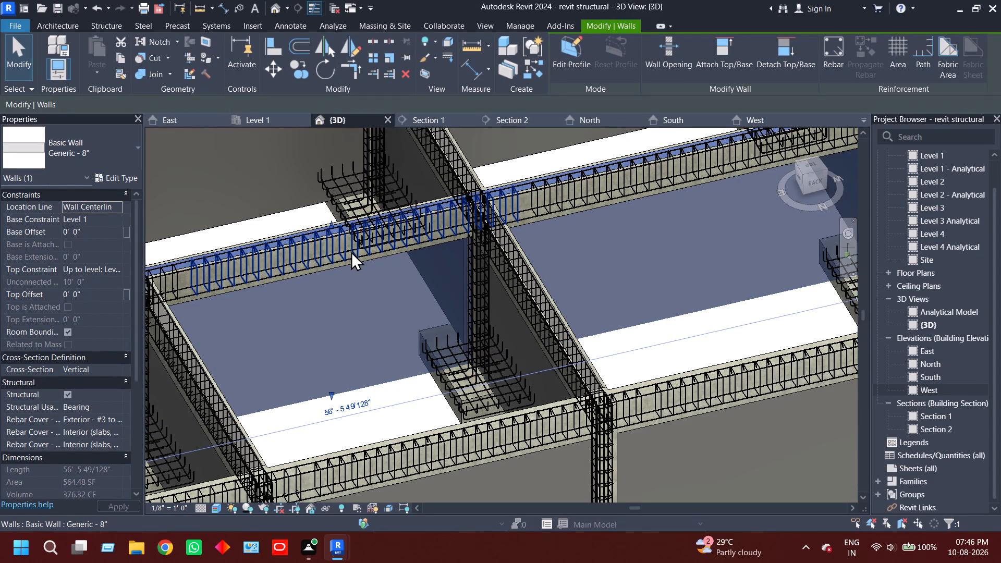
scroll(384, 287, "down", 2)
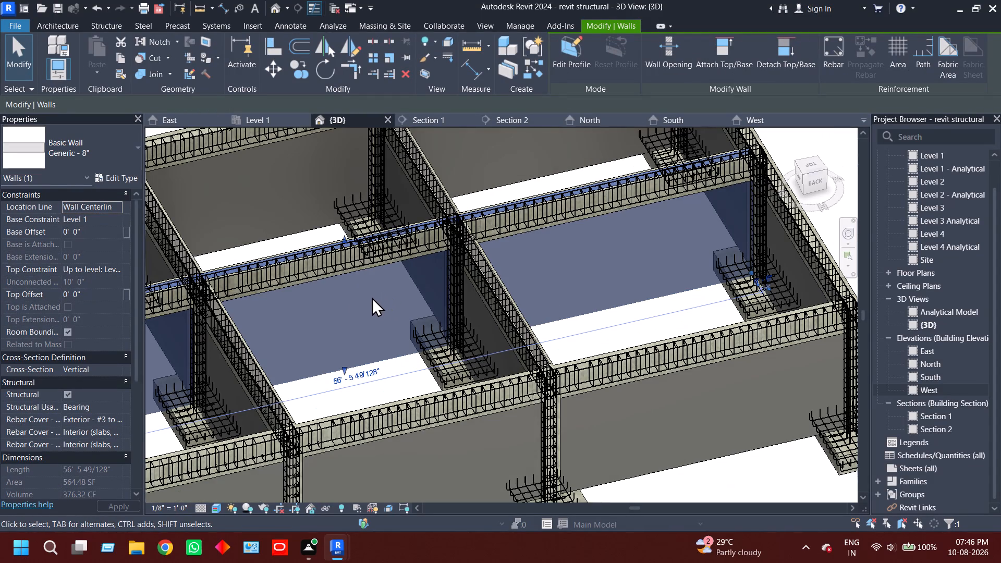
middle_click_drag(362, 295, 326, 240)
scroll(334, 232, "up", 5)
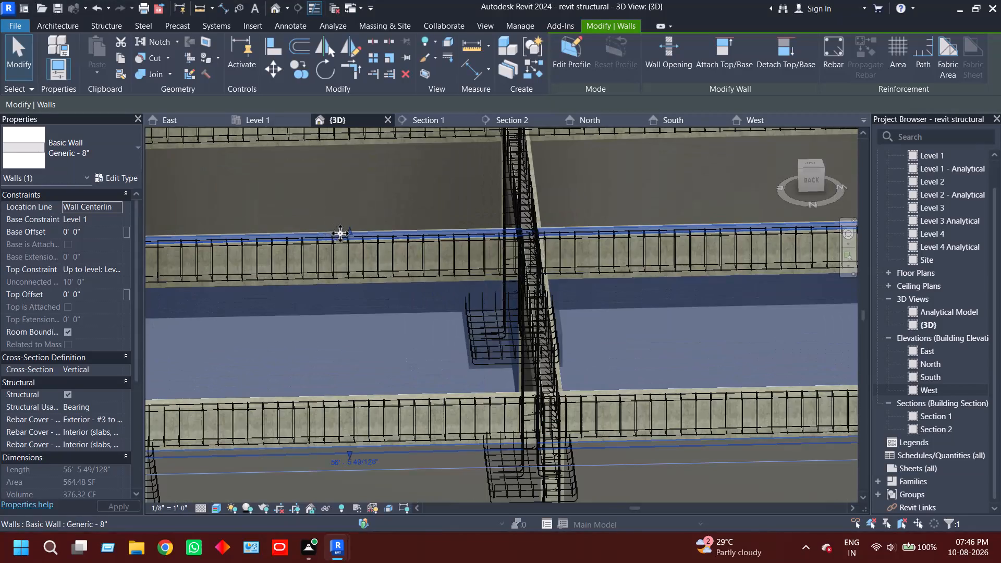
scroll(340, 233, "up", 1)
left_click_drag(355, 232, 355, 232)
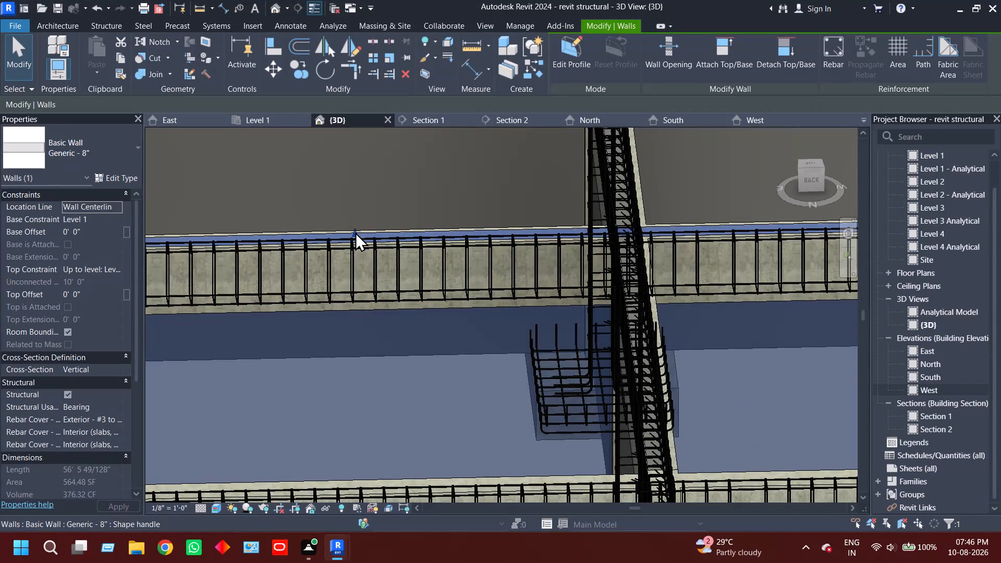
left_click_drag(355, 232, 357, 307)
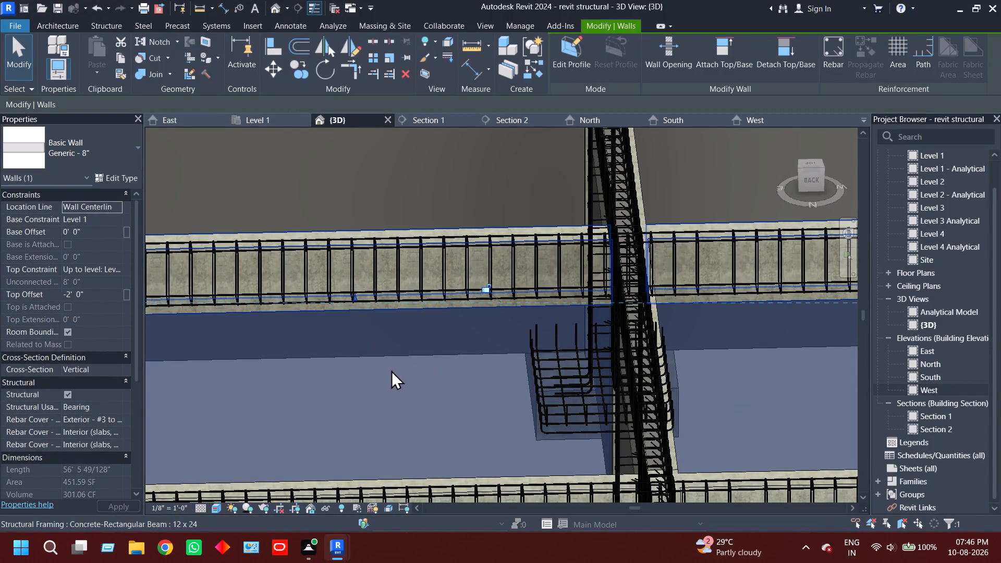
left_click(391, 370)
Lower the top of the western interior north-south wall to the beam's underside, giving a top offset of -2' 0".
scroll(369, 374, "down", 3)
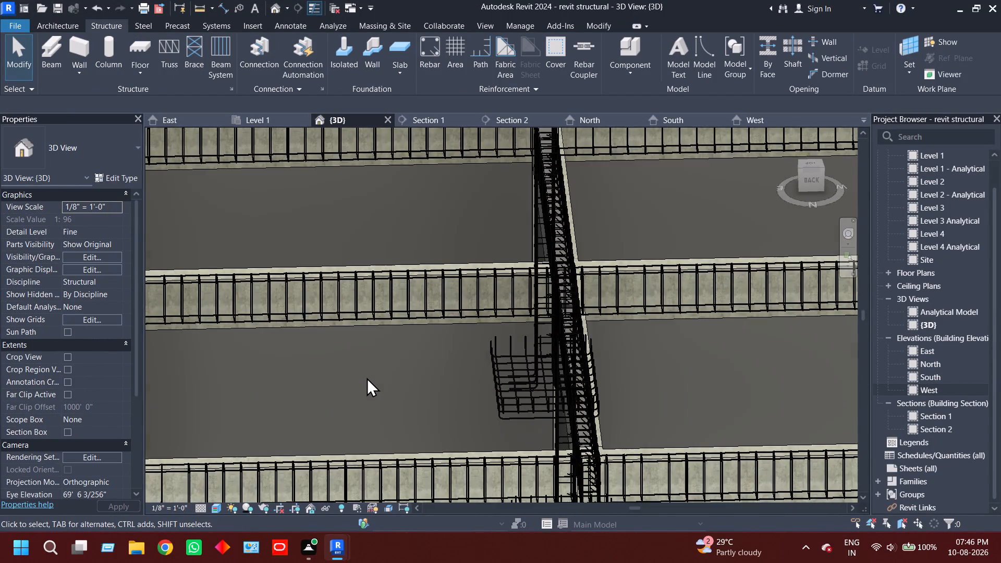
middle_click_drag(367, 377, 551, 386, "shift")
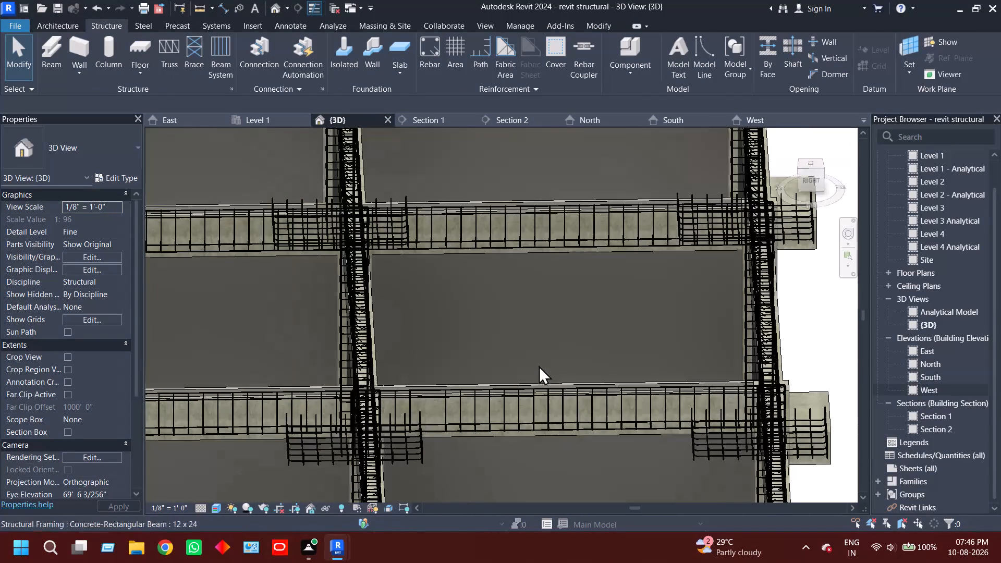
middle_click_drag(520, 330, 520, 377, "shift")
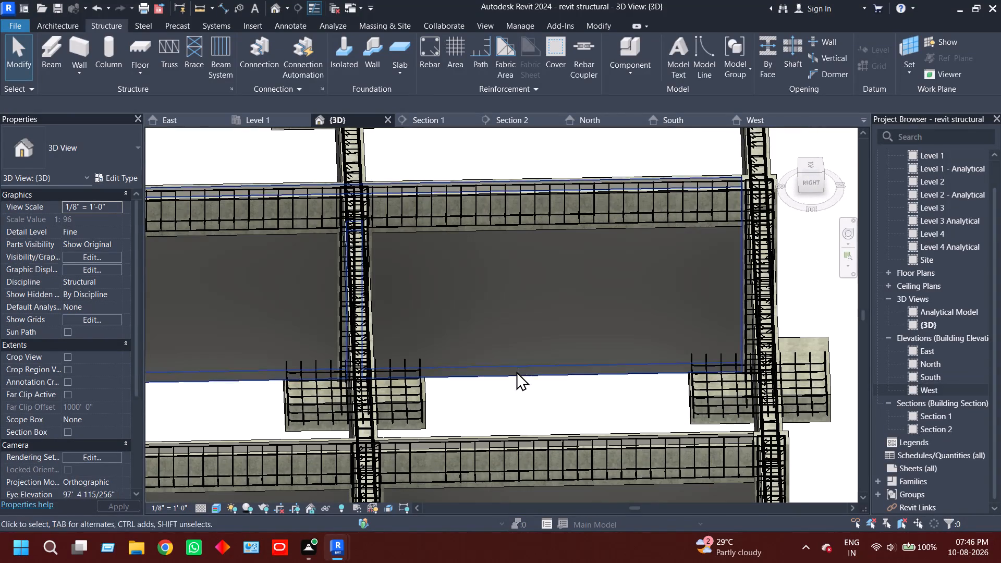
left_click(516, 371)
scroll(386, 189, "up", 4)
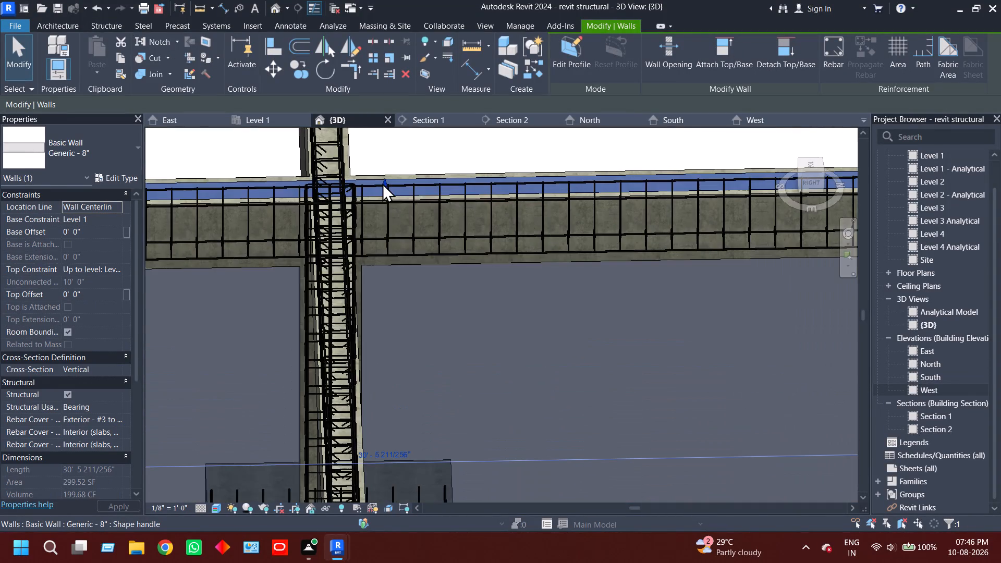
left_click_drag(383, 181, 386, 224)
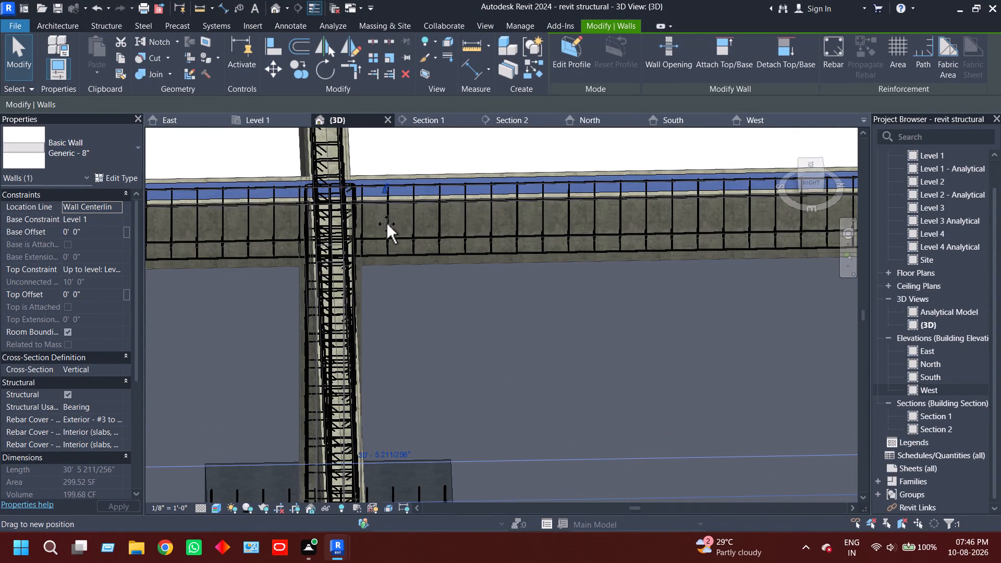
left_click_drag(386, 224, 387, 260)
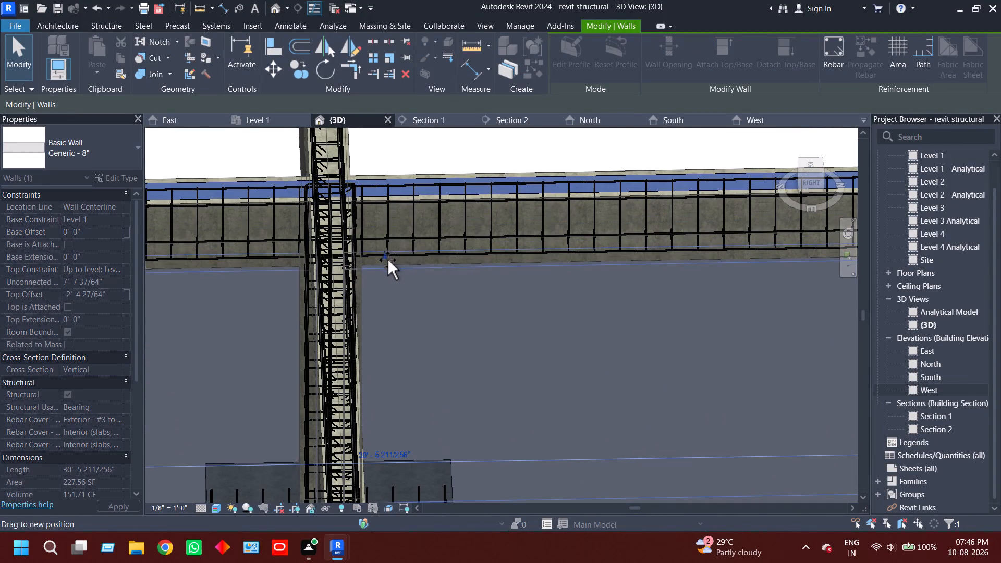
left_click_drag(387, 260, 388, 256)
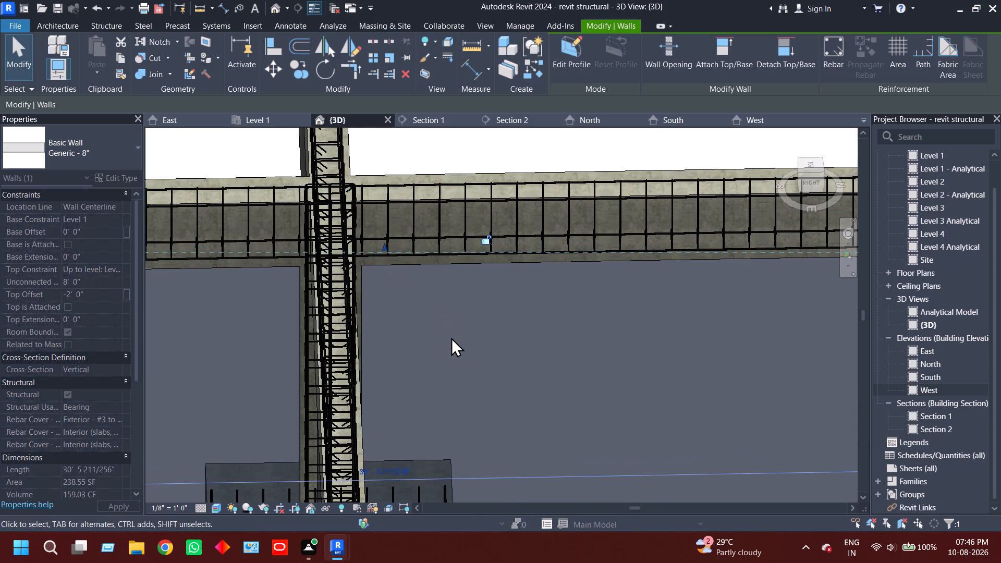
left_click(451, 337)
Lower the top of the eastern interior north-south wall to the beam's underside, giving a top offset of -2' 0".
scroll(452, 339, "down", 9)
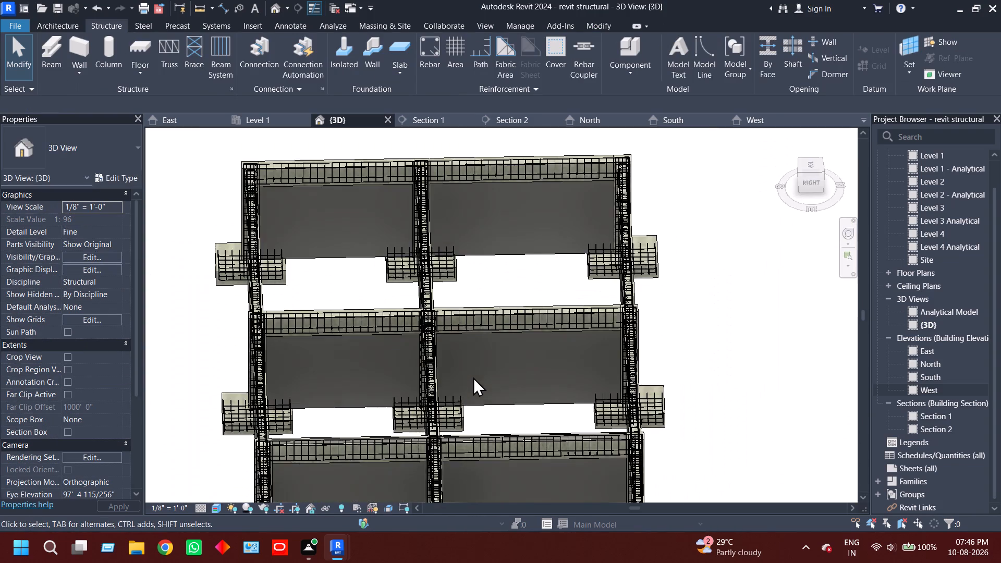
middle_click_drag(473, 377, 469, 407)
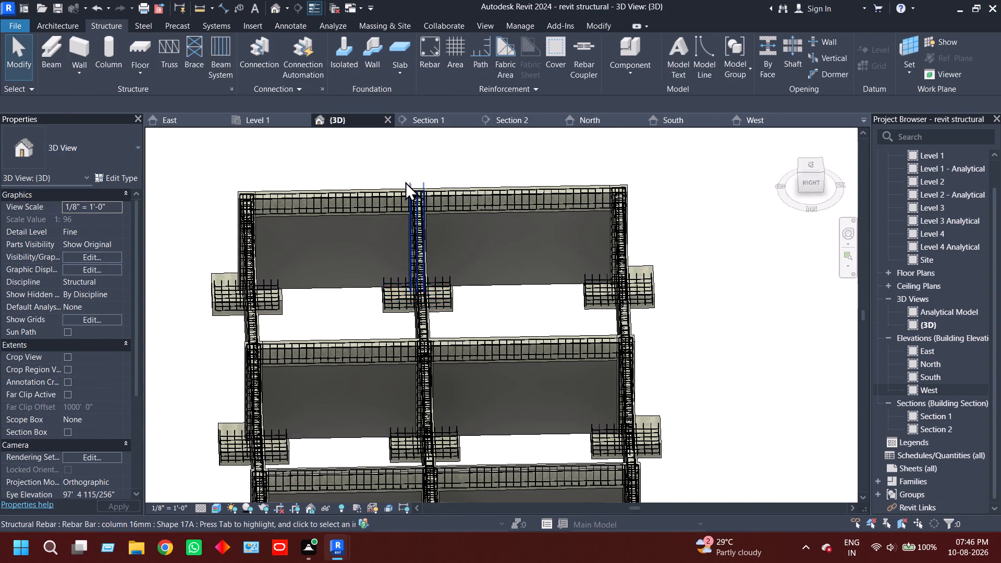
scroll(406, 180, "up", 7)
scroll(570, 319, "down", 6)
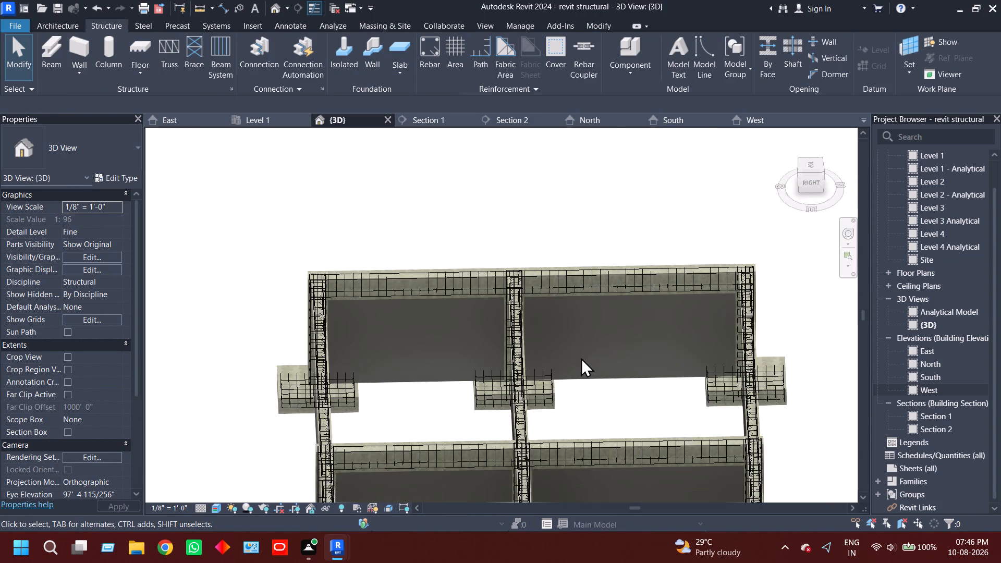
middle_click_drag(580, 365, 575, 192)
middle_click_drag(570, 366, 550, 248)
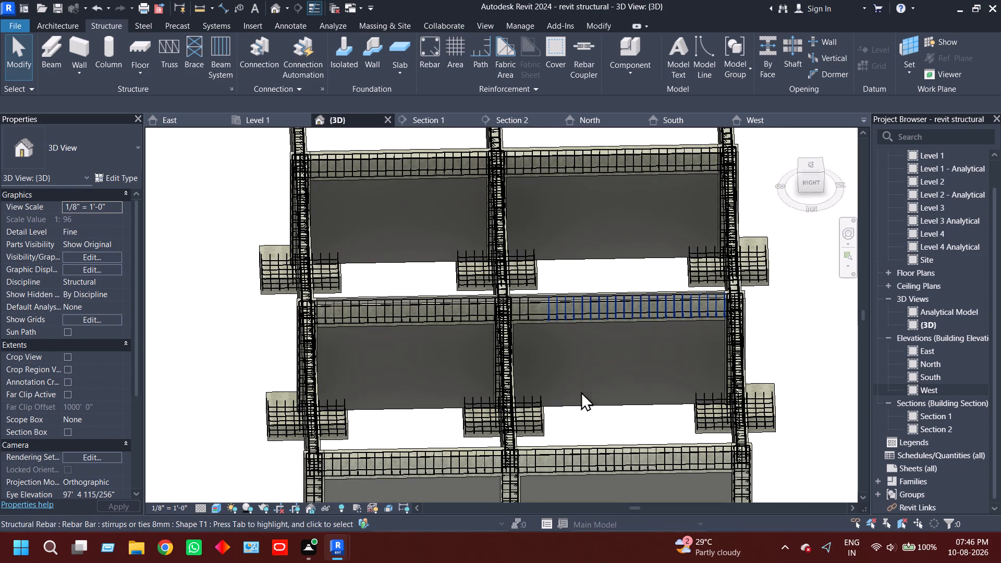
left_click(581, 403)
scroll(554, 342, "up", 6)
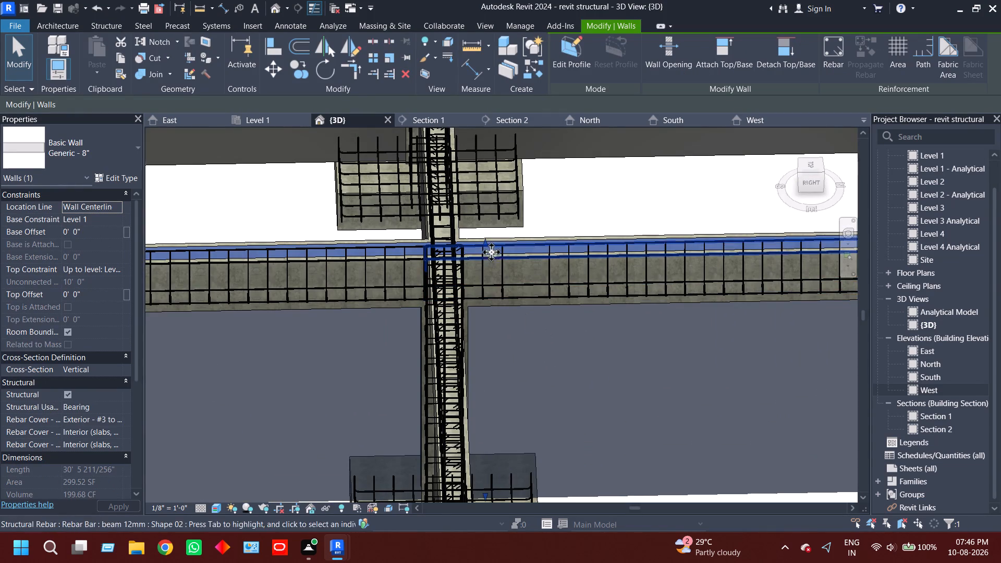
left_click_drag(485, 242, 492, 296)
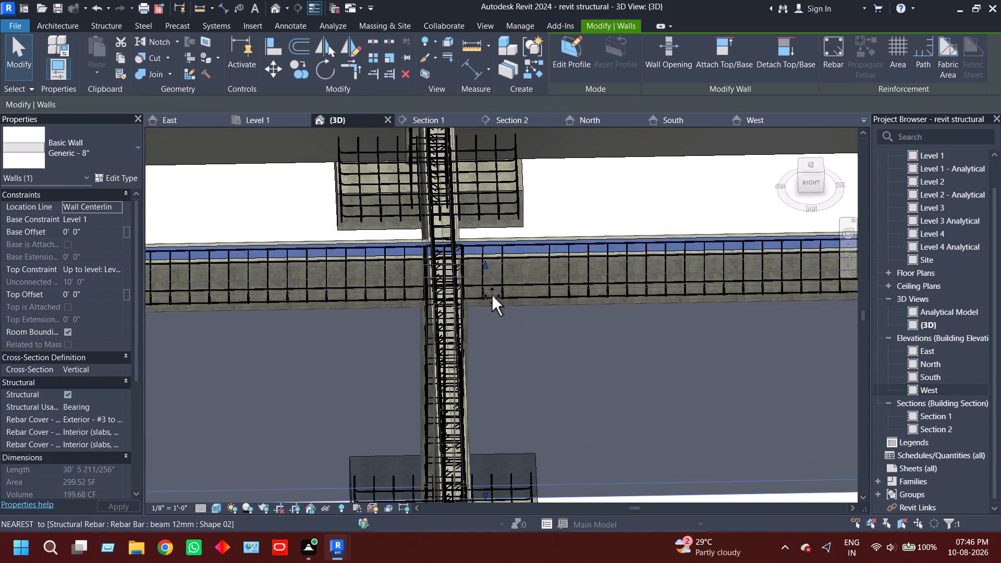
left_click_drag(492, 296, 492, 301)
scroll(481, 297, "up", 4)
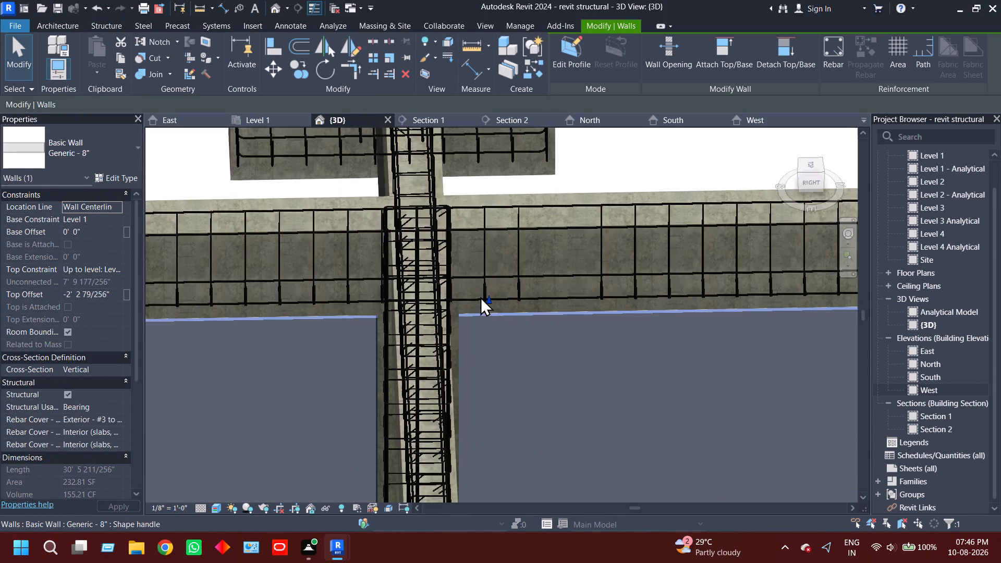
scroll(482, 301, "up", 3)
left_click(492, 303)
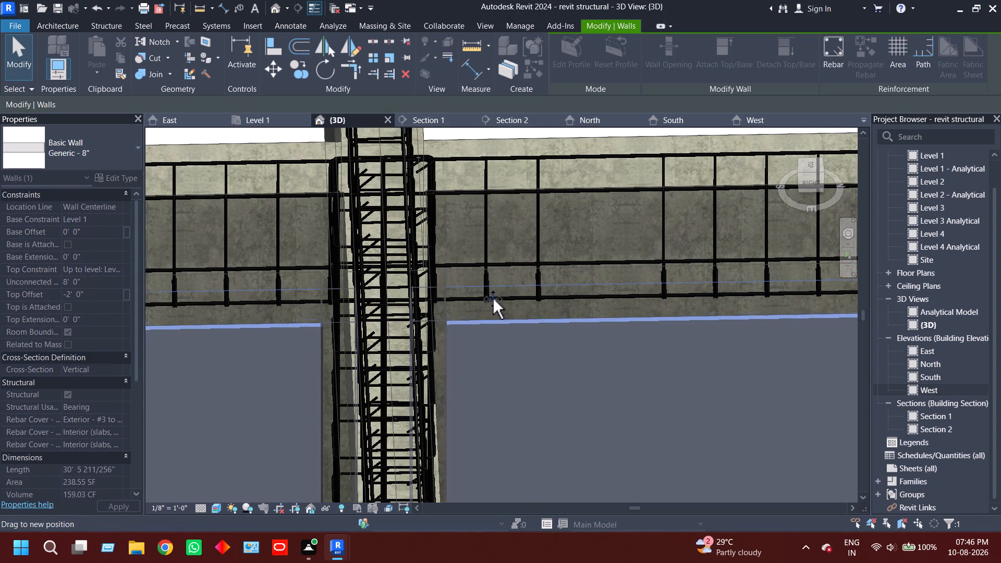
left_click(517, 361)
Save the structural model.
scroll(524, 362, "down", 2)
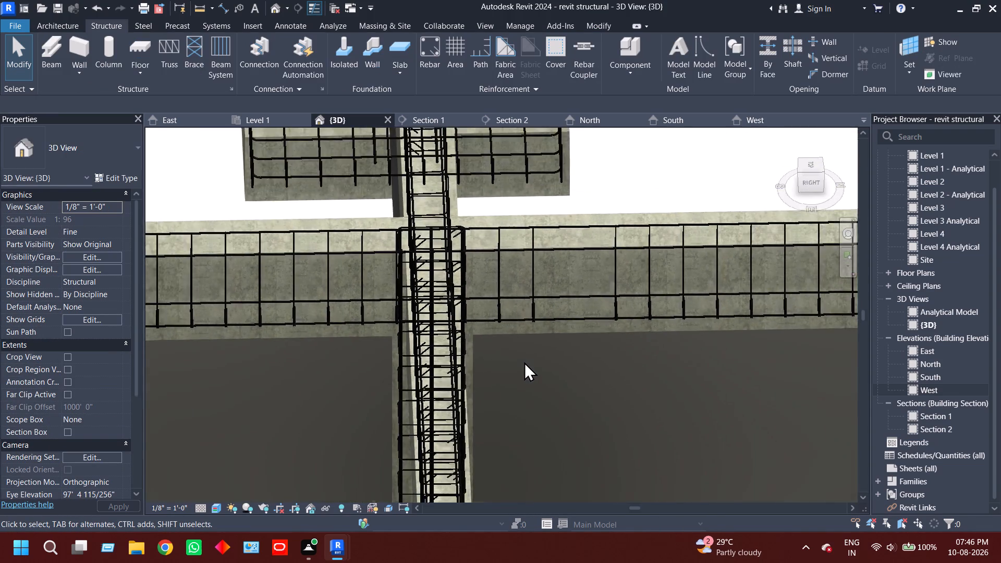
scroll(524, 362, "down", 13)
middle_click_drag(568, 398, 544, 339)
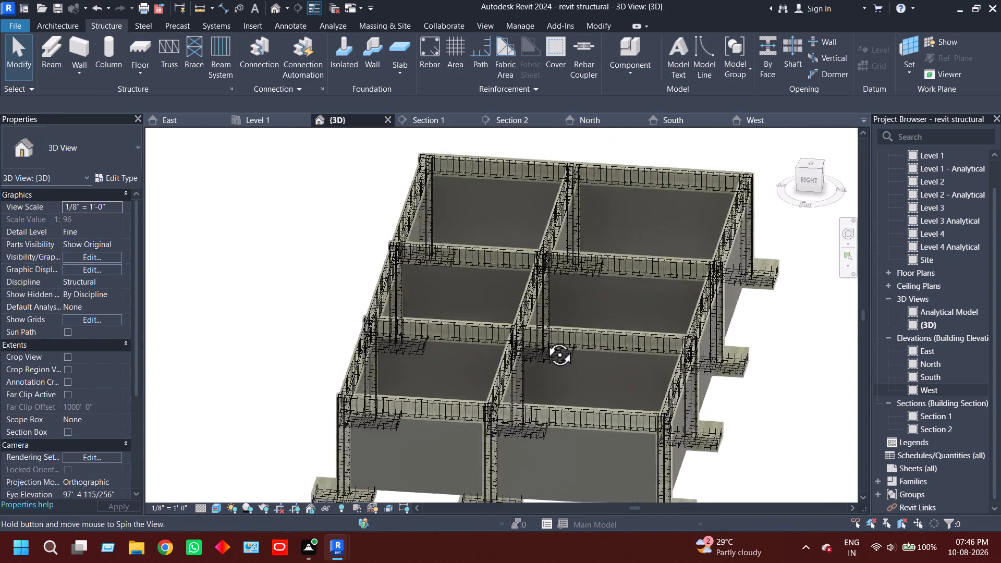
middle_click_drag(544, 339, 408, 290)
left_click(431, 448)
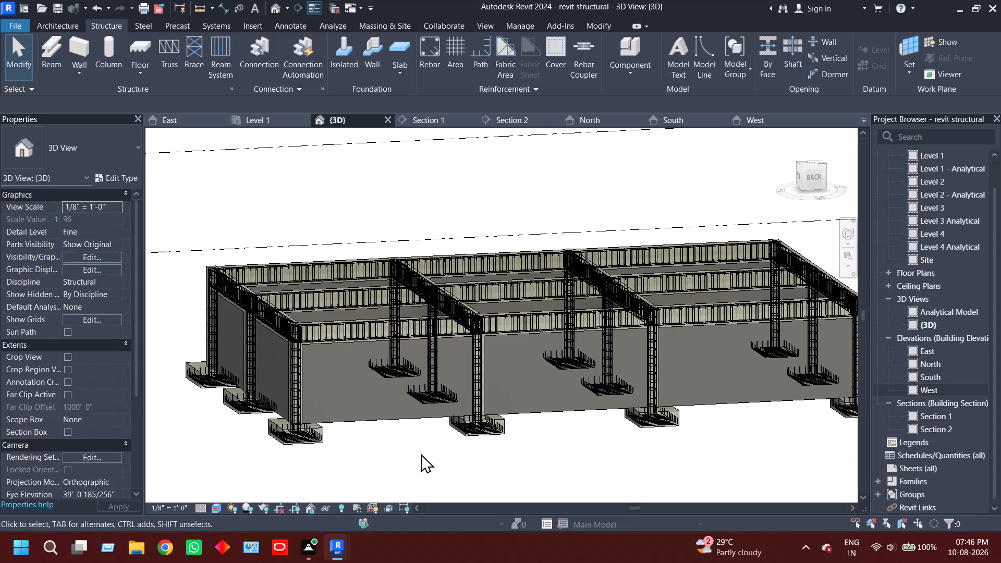
key("ctrl+s")
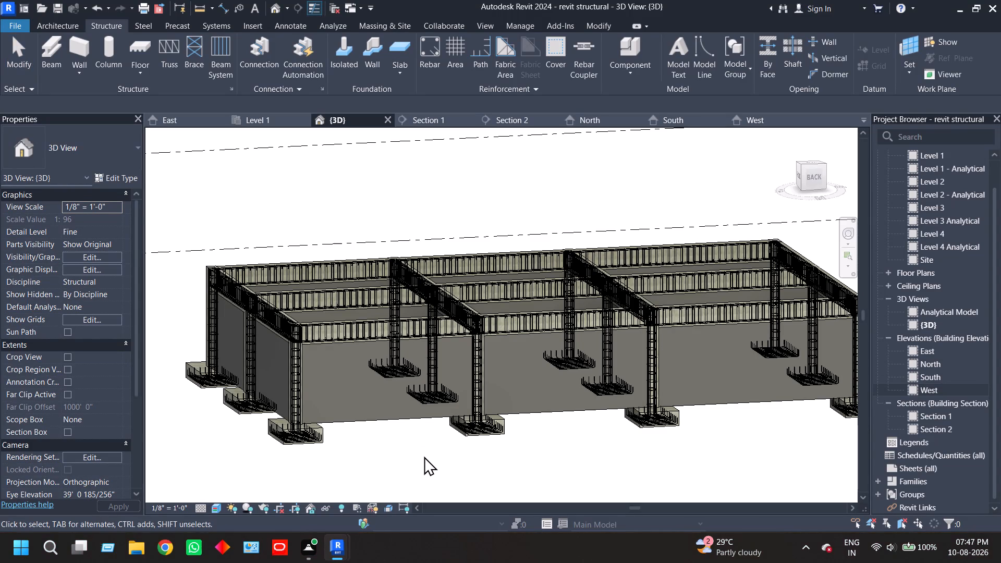
Select the footing 12mm bars in both directions, the column 16mm bars and the 8mm ties of one rear footing and column.
scroll(506, 425, "up", 7)
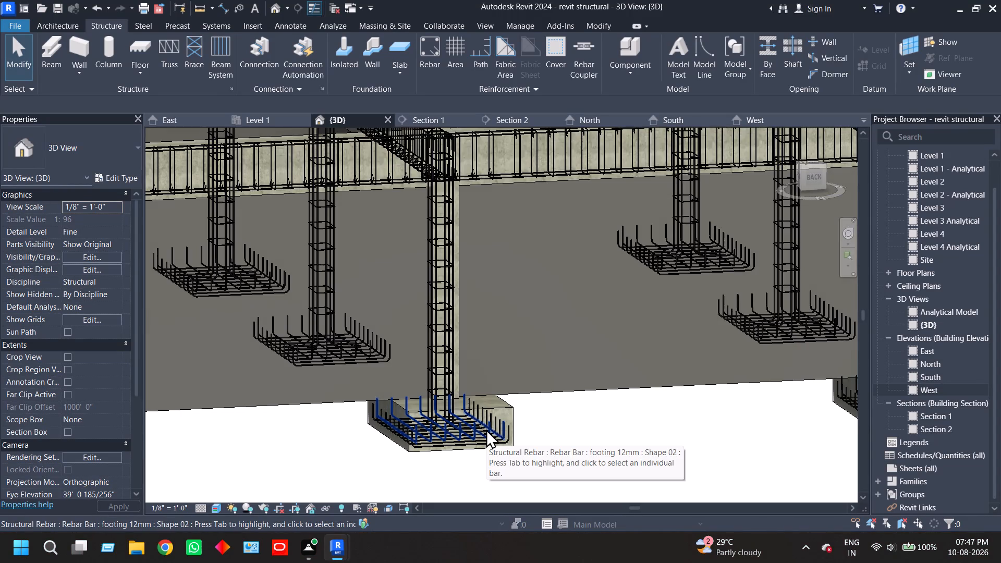
scroll(486, 429, "up", 5)
left_click(525, 455)
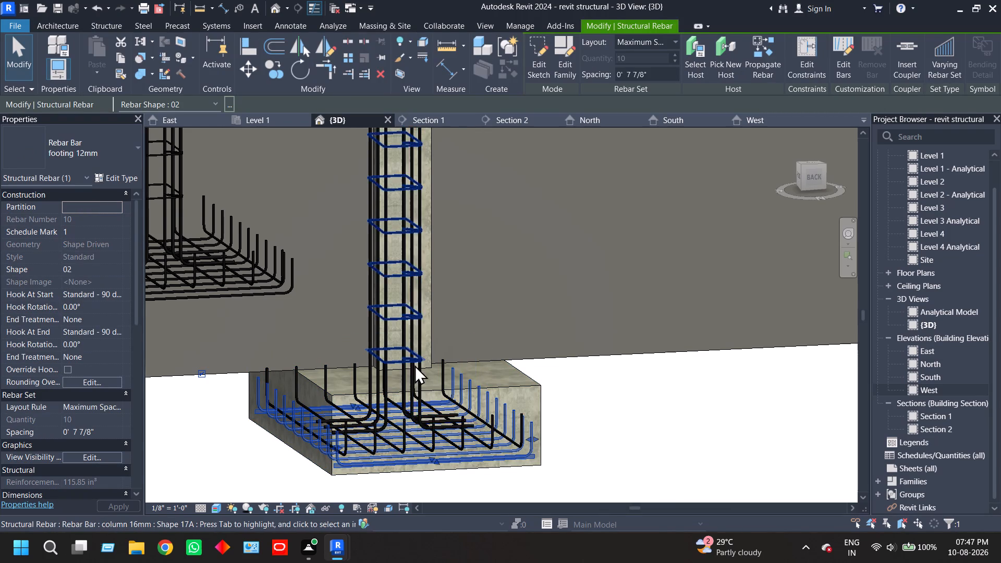
scroll(412, 360, "up", 4)
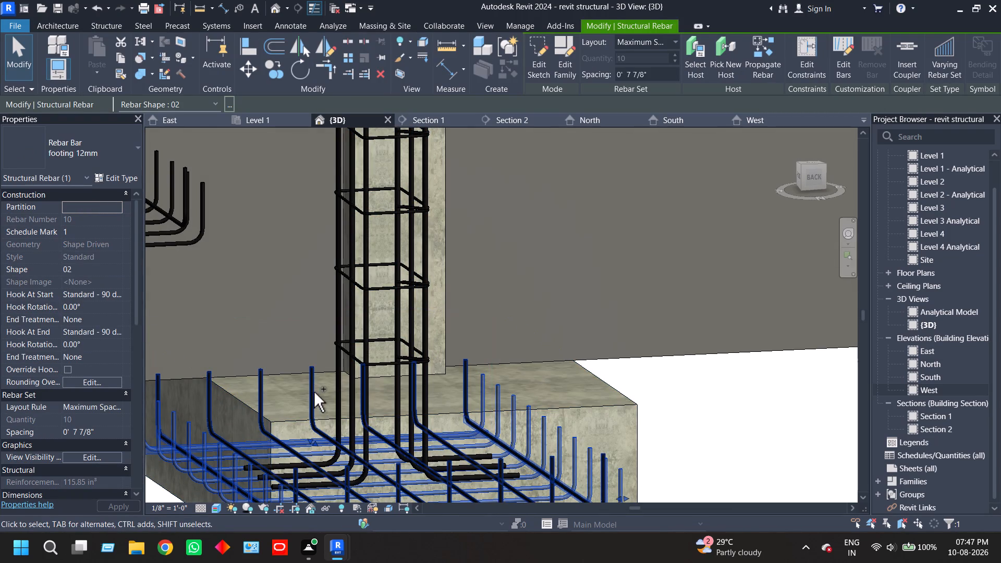
left_click(312, 392, "ctrl")
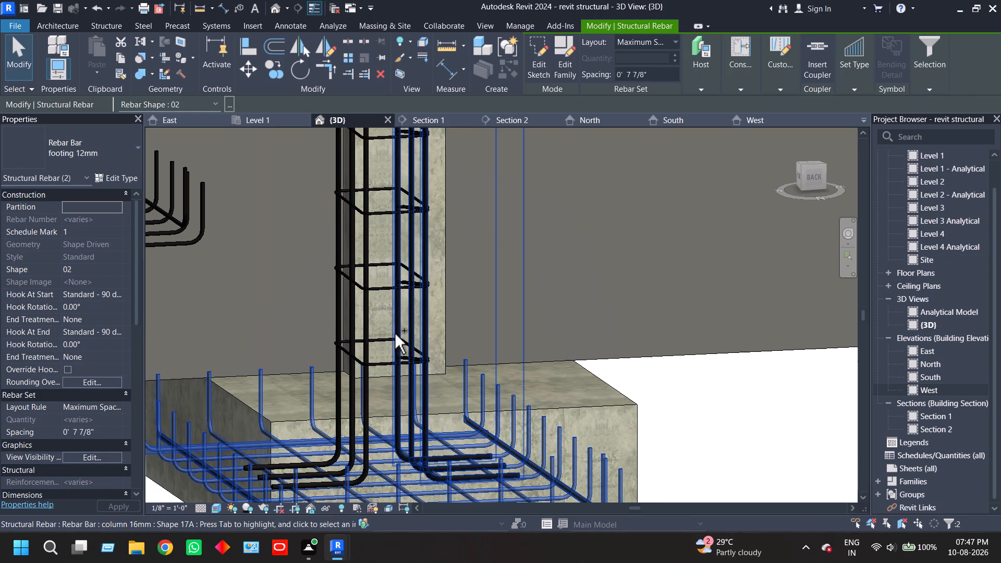
left_click(395, 334, "ctrl")
left_click(369, 328, "ctrl")
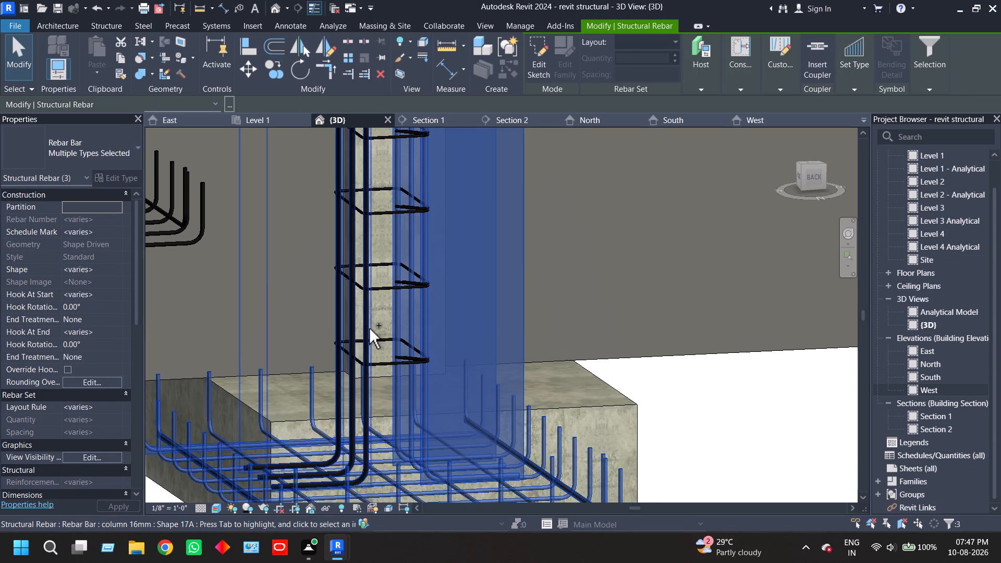
left_click(382, 288, "ctrl")
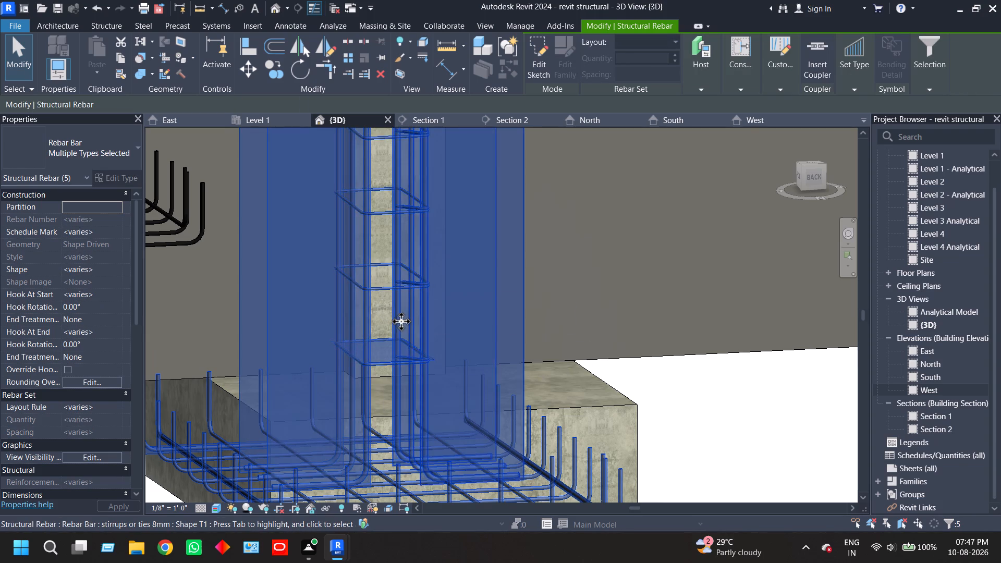
Add the adjoining rear beams' 8mm stirrups and the beam 12mm bottom and top bars to the rebar selection.
scroll(420, 361, "down", 10)
middle_click_drag(514, 368, 498, 515)
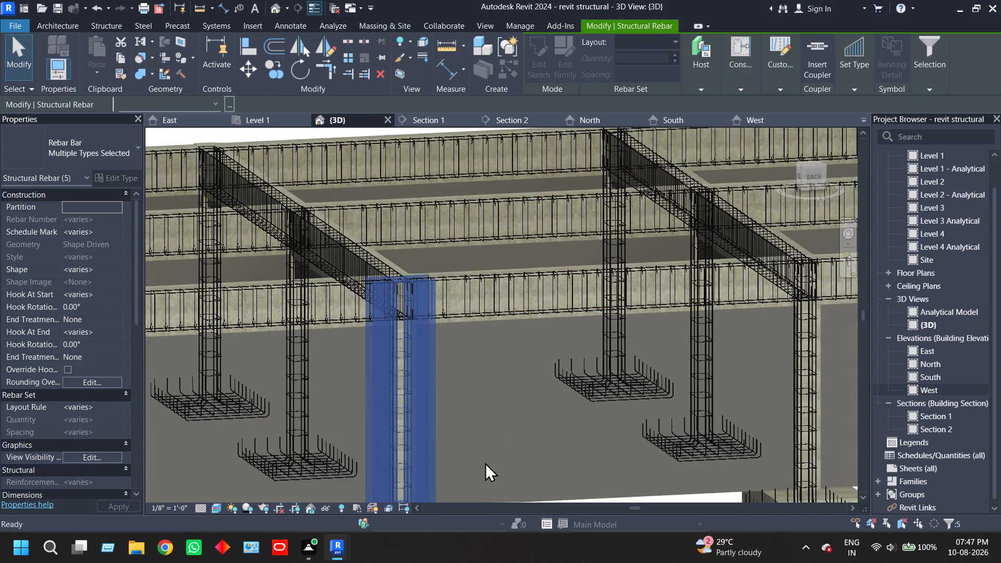
scroll(456, 303, "up", 10)
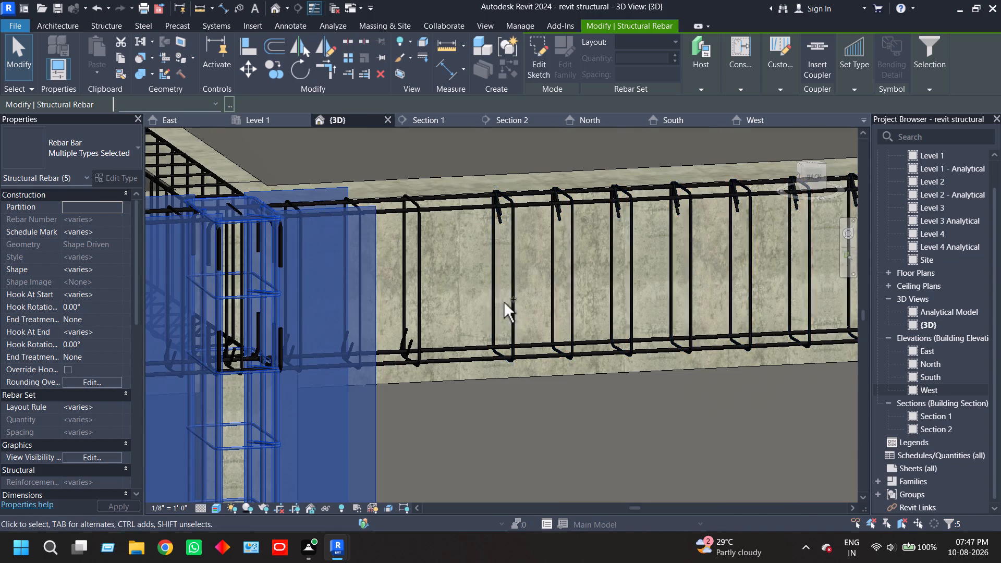
left_click(510, 302, "ctrl")
left_click(467, 353, "ctrl")
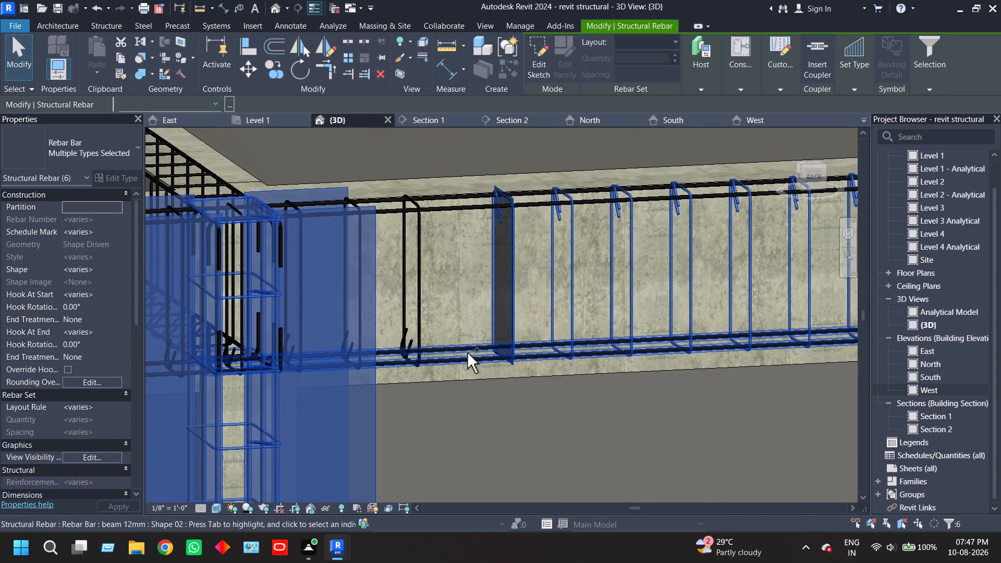
left_click(455, 210, "ctrl")
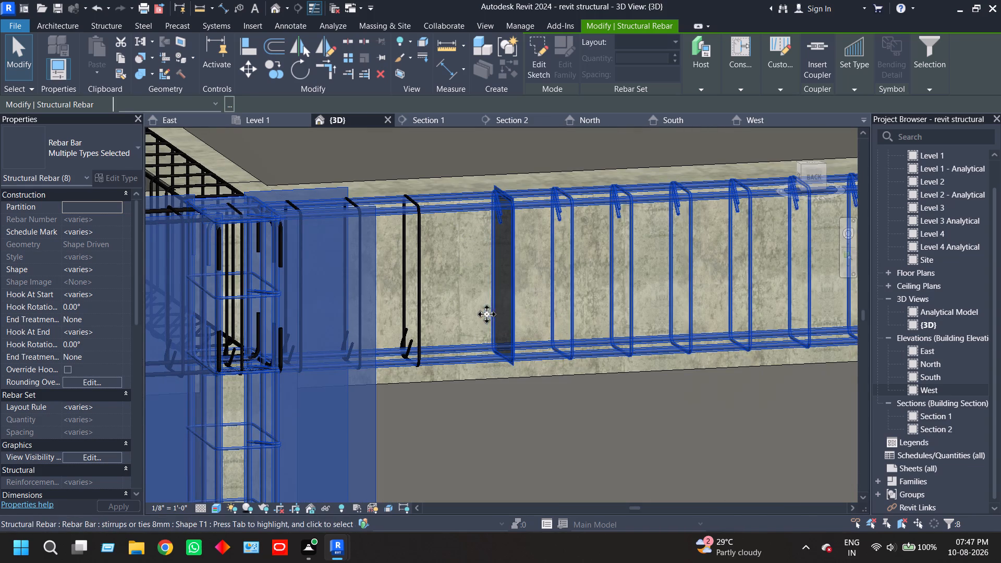
left_click(420, 307, "ctrl")
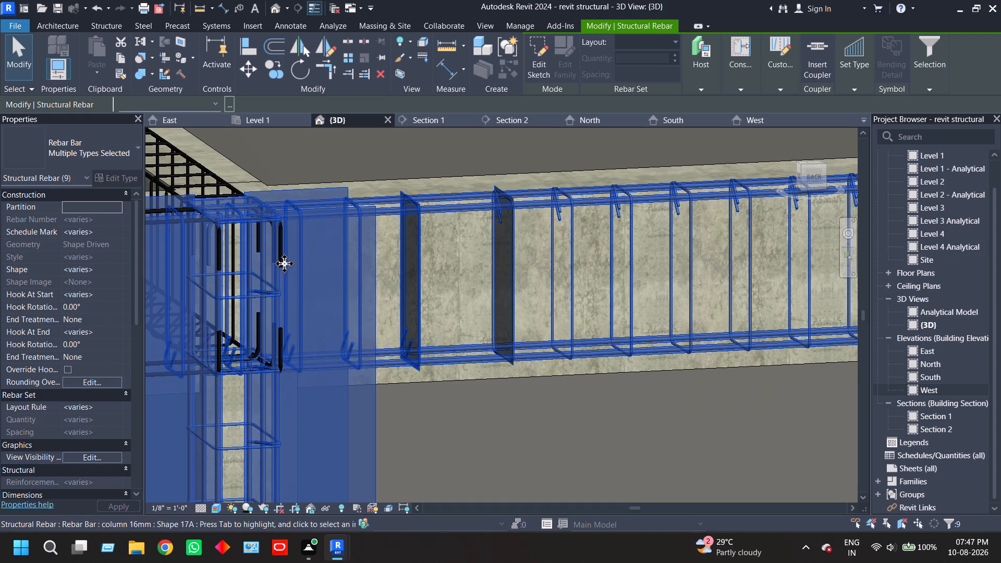
Extend the selection to all matching rebar instances and turn off View Unobscured for the (3D) view.
scroll(273, 266, "down", 8)
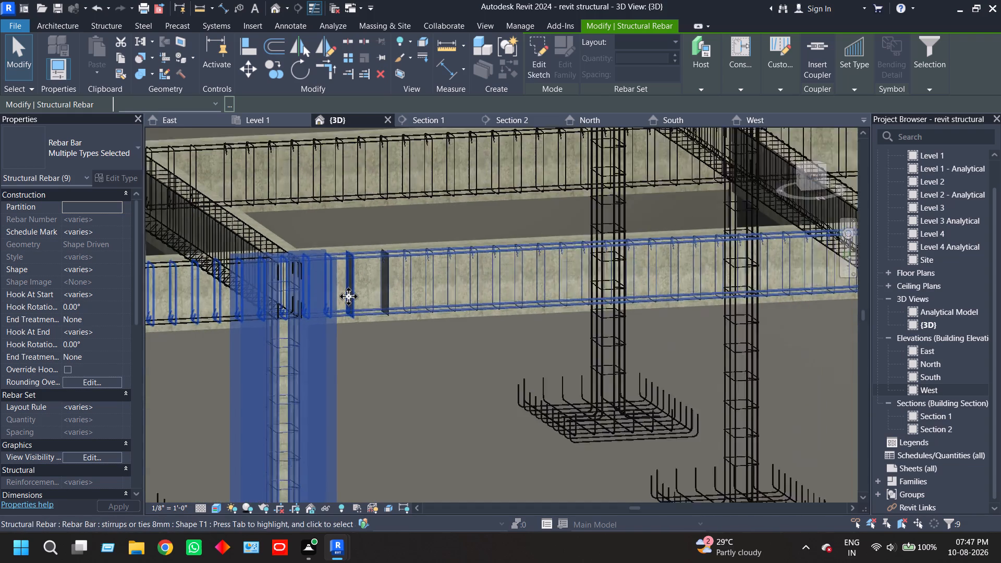
middle_click_drag(349, 297, 393, 297)
type("sa")
scroll(474, 388, "down", 4)
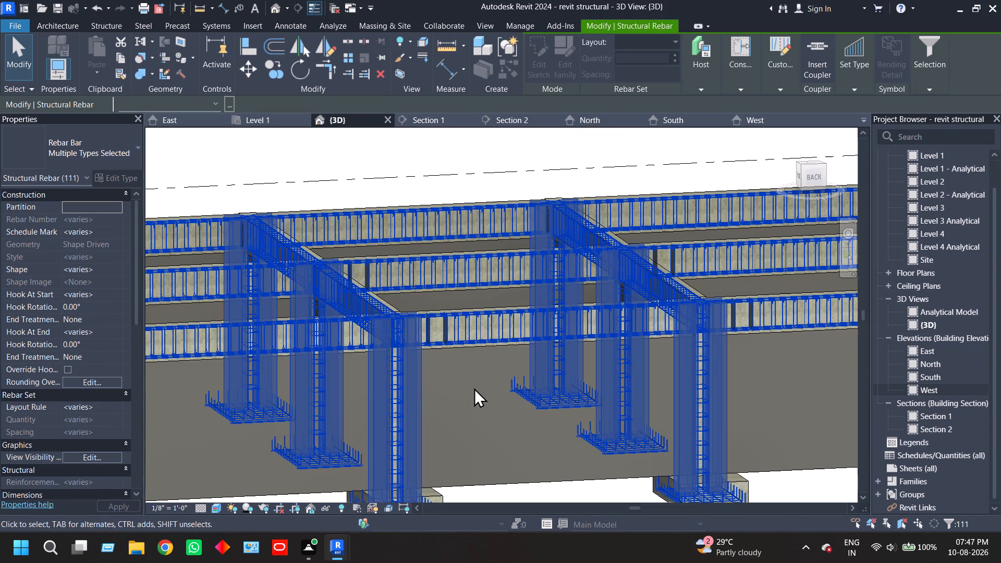
scroll(446, 326, "up", 9)
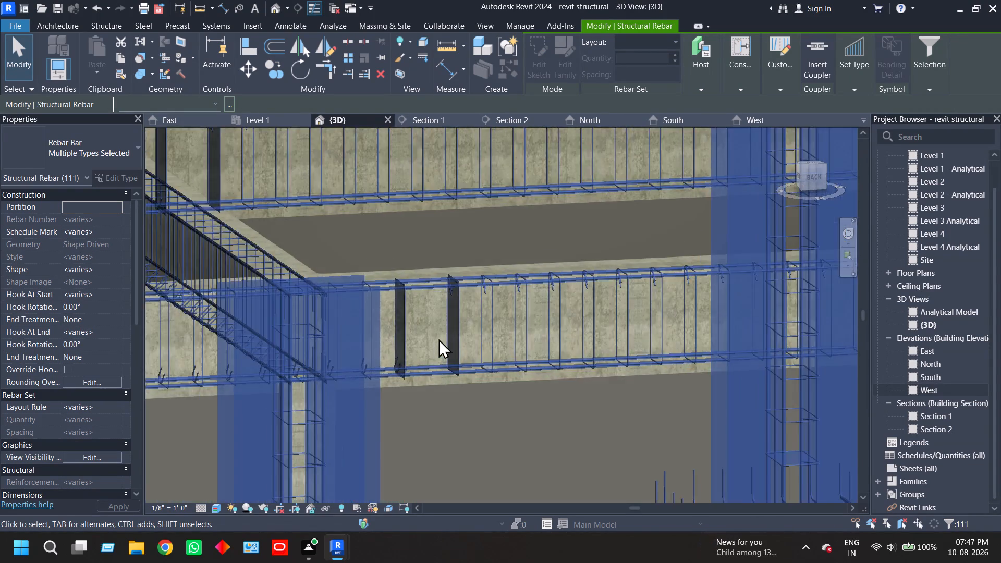
scroll(438, 339, "up", 4)
scroll(527, 430, "down", 9)
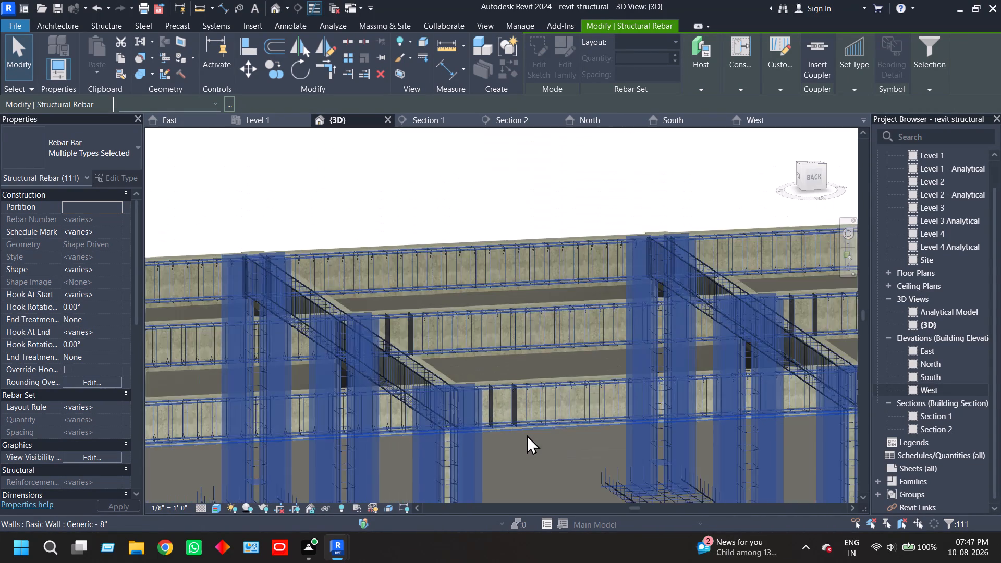
scroll(527, 435, "down", 4)
middle_click_drag(527, 449, 454, 297)
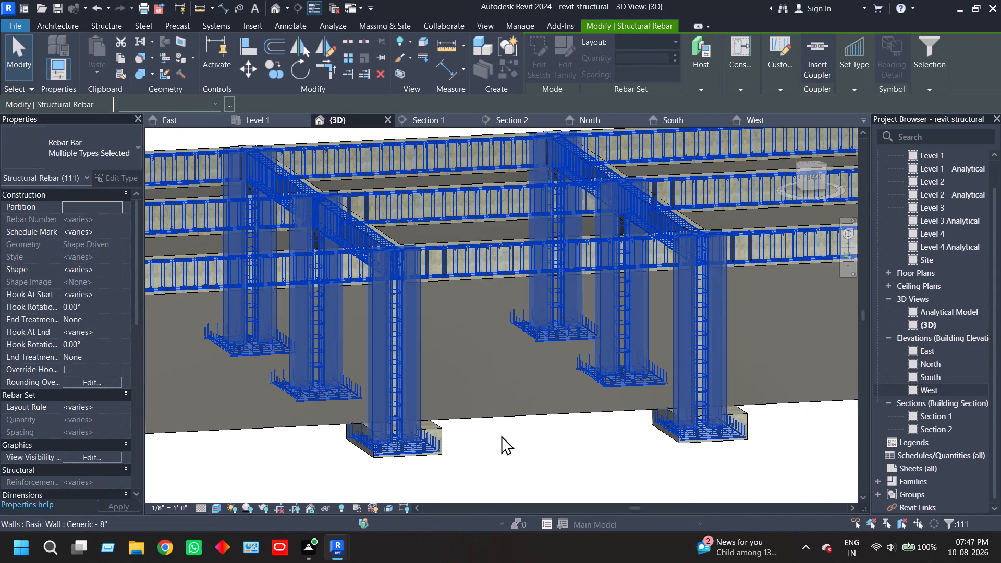
left_click(111, 453)
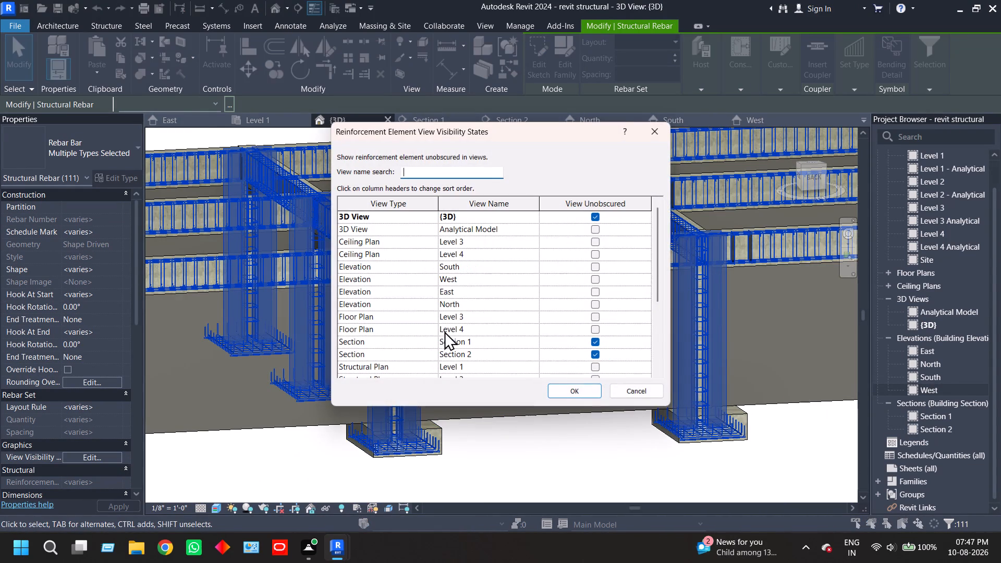
left_click(594, 216)
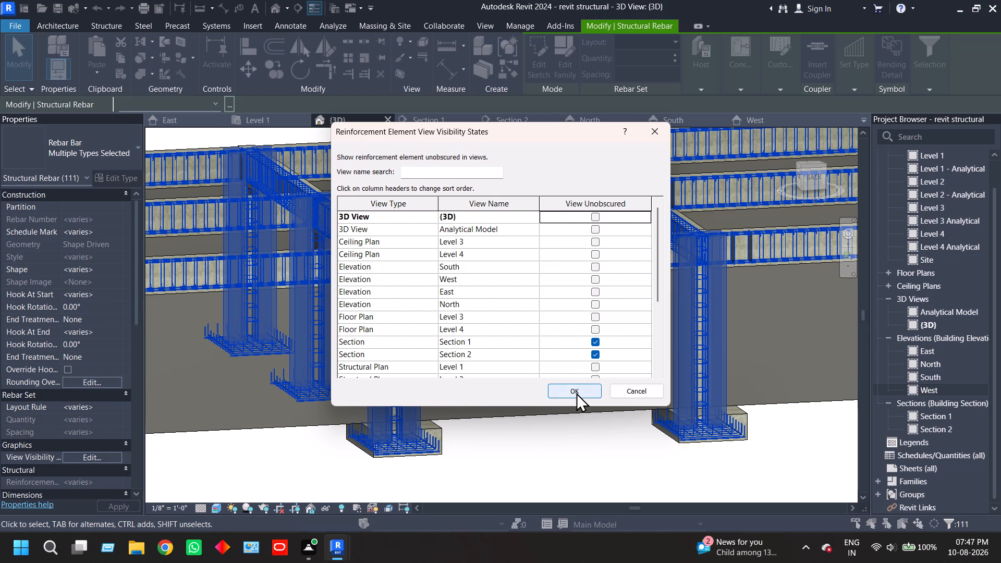
left_click(576, 393)
left_click(545, 453)
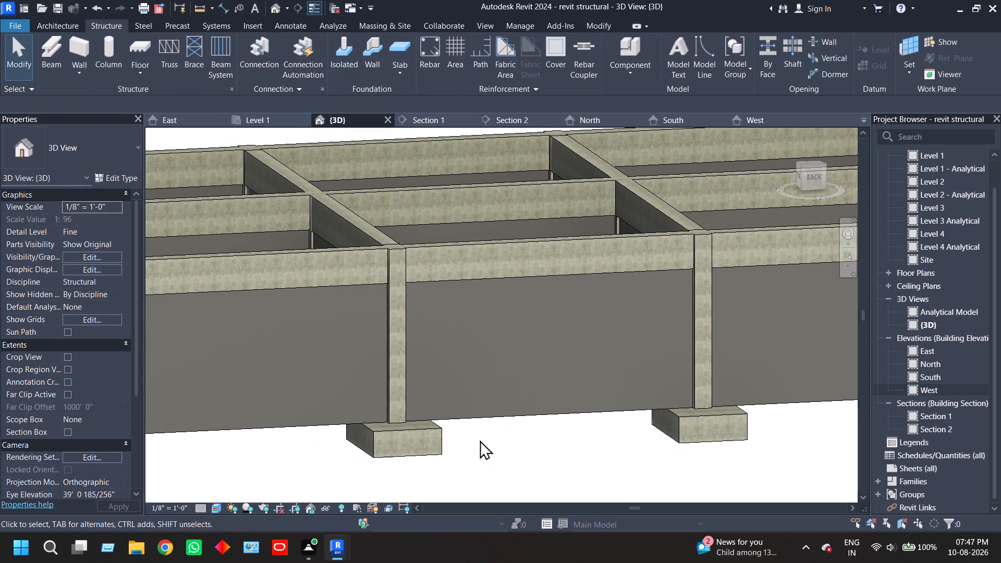
Return the 3D view to its home orientation and set its visual style to Wireframe.
scroll(529, 466, "down", 4)
middle_click_drag(530, 466, 502, 401)
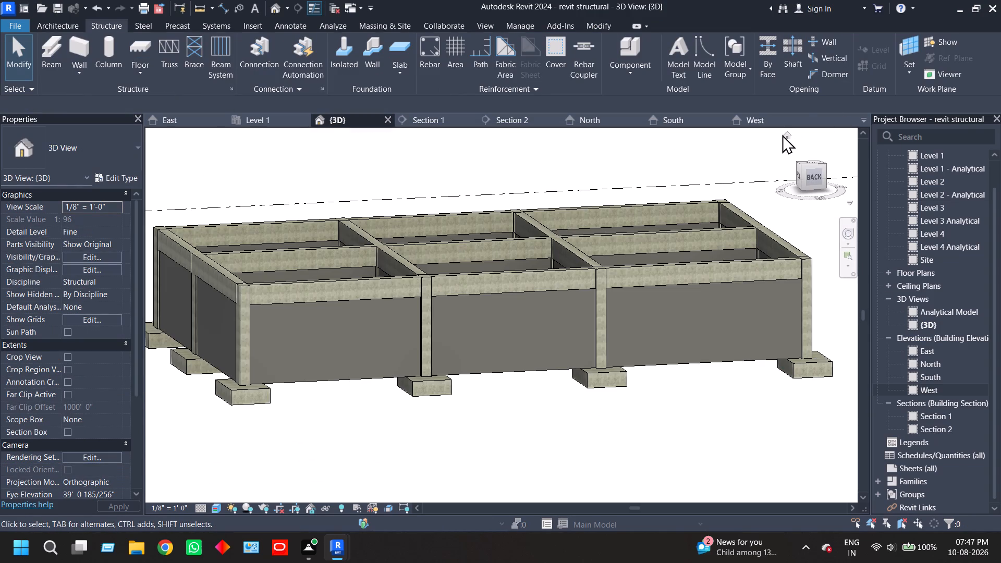
left_click(790, 137)
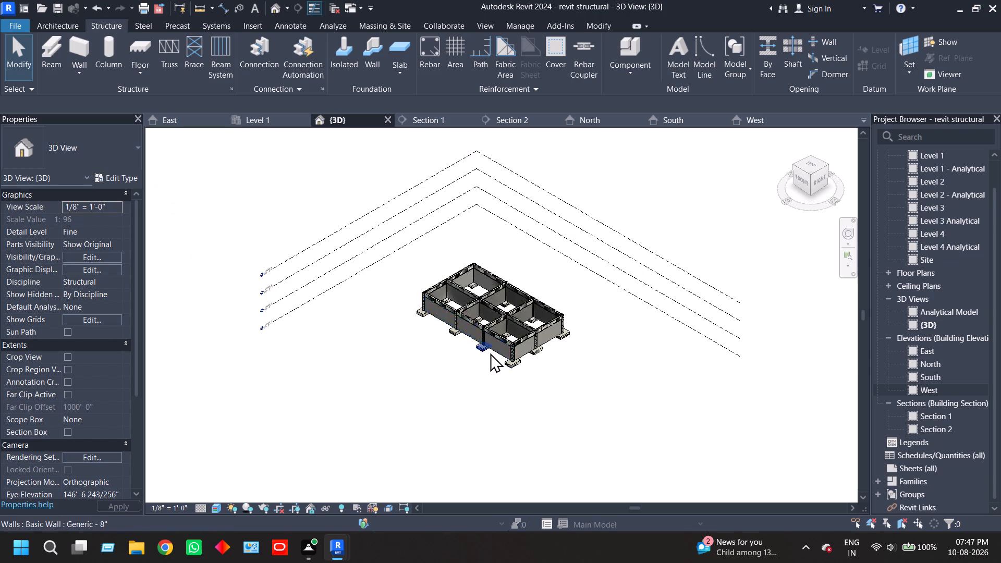
scroll(490, 353, "up", 7)
scroll(471, 396, "up", 2)
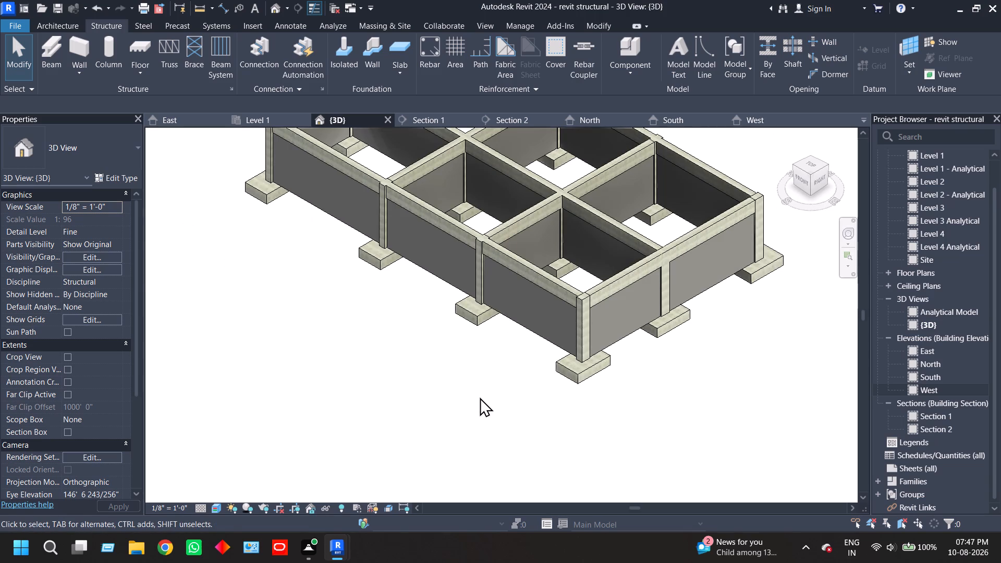
middle_click_drag(480, 399, 496, 369)
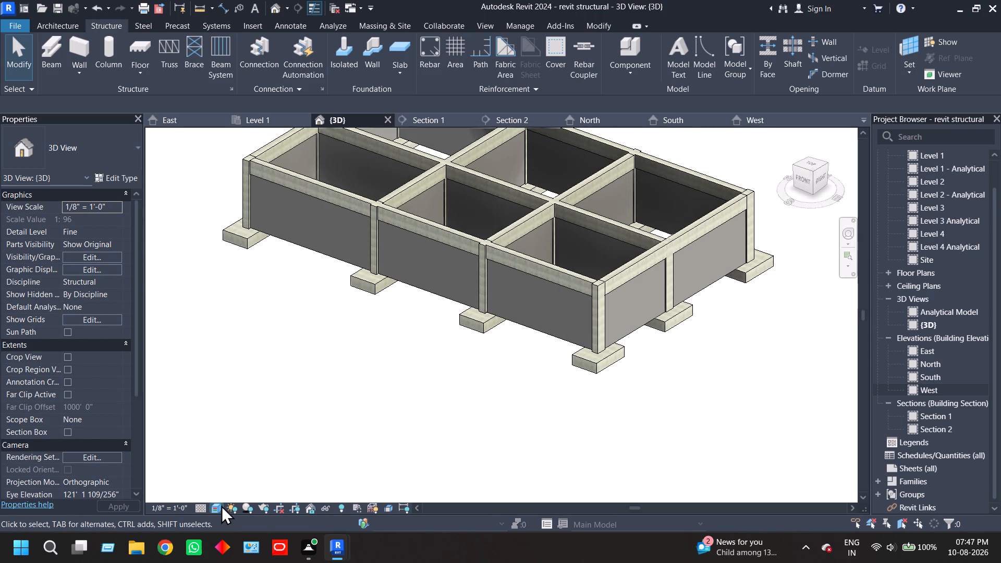
left_click(221, 510)
left_click(263, 431)
Select the footing 12mm bars in both directions, the column 16mm bars and the 8mm ties at the front corner column.
scroll(590, 357, "up", 2)
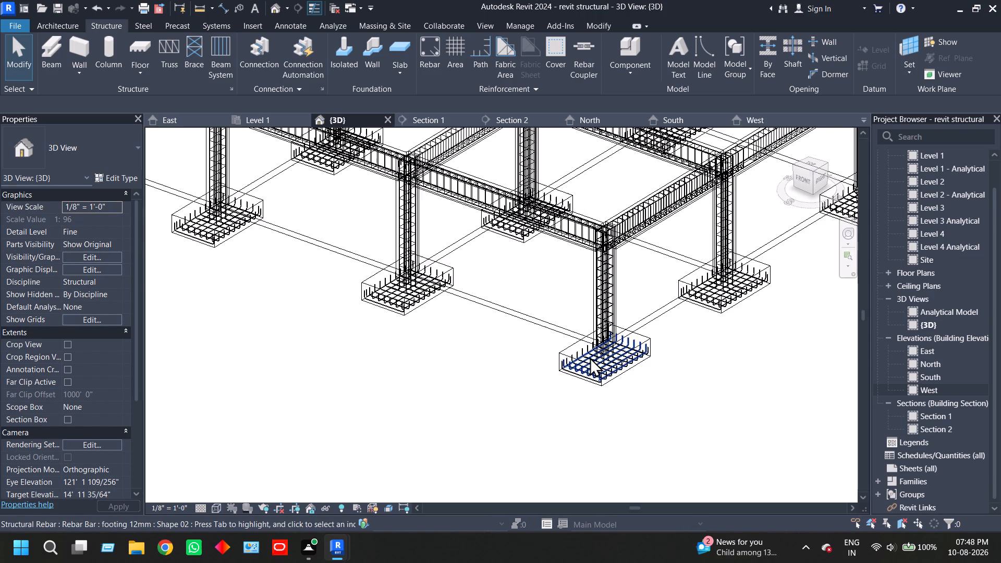
scroll(590, 357, "up", 13)
left_click(532, 350)
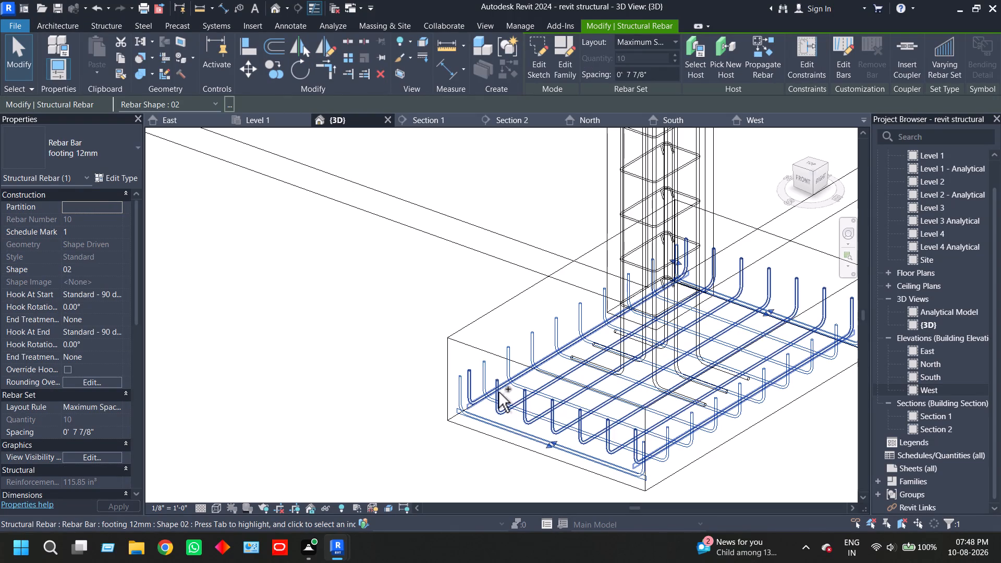
left_click(498, 392, "ctrl")
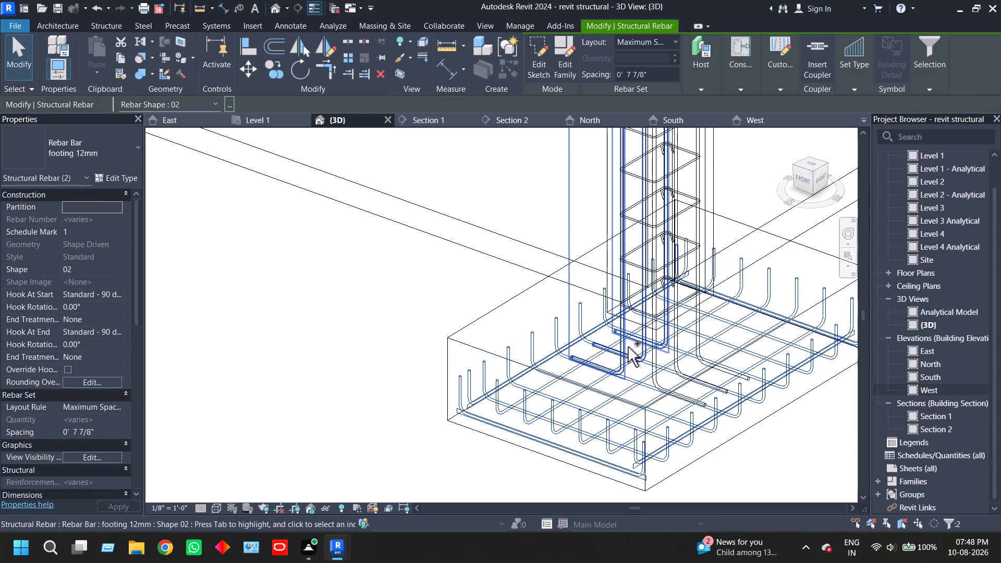
left_click(628, 347, "ctrl")
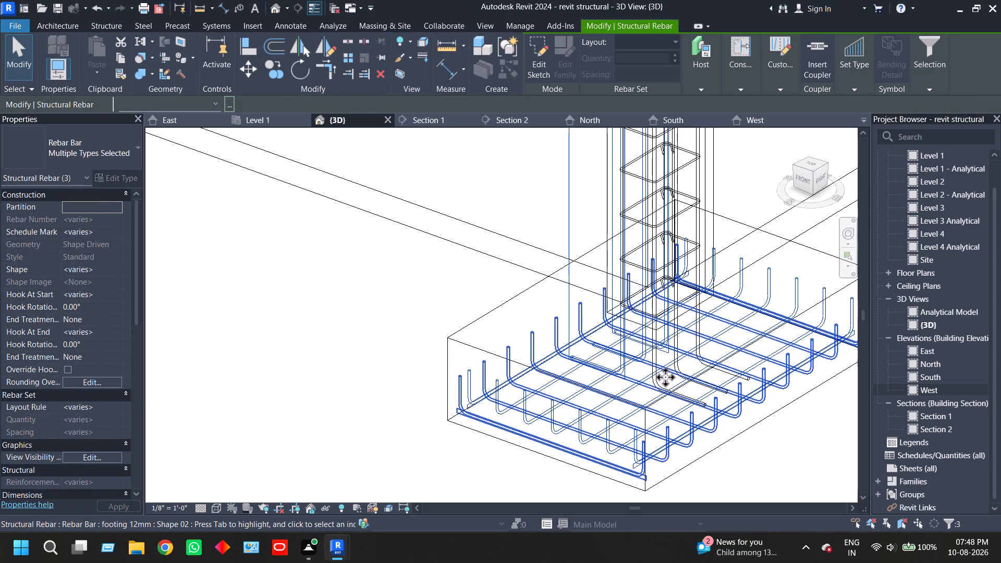
left_click(688, 339, "ctrl")
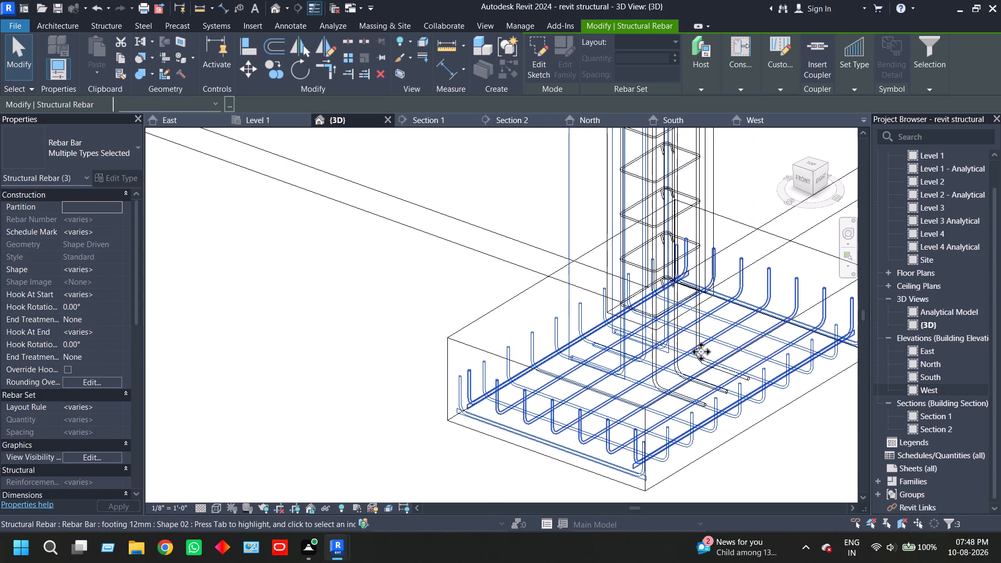
scroll(701, 351, "up", 7)
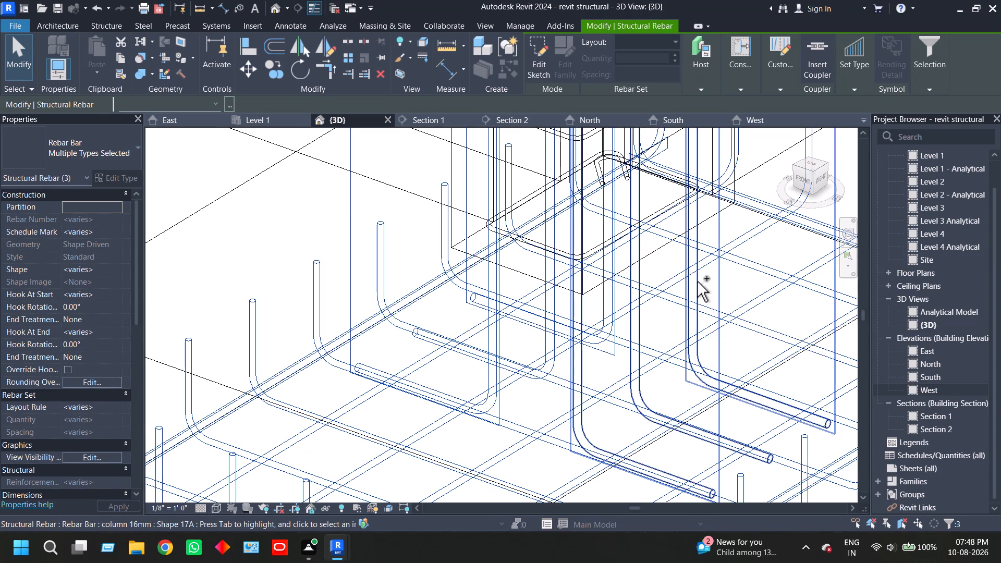
left_click(697, 281, "ctrl")
scroll(642, 354, "down", 4)
middle_click_drag(642, 350, 638, 396)
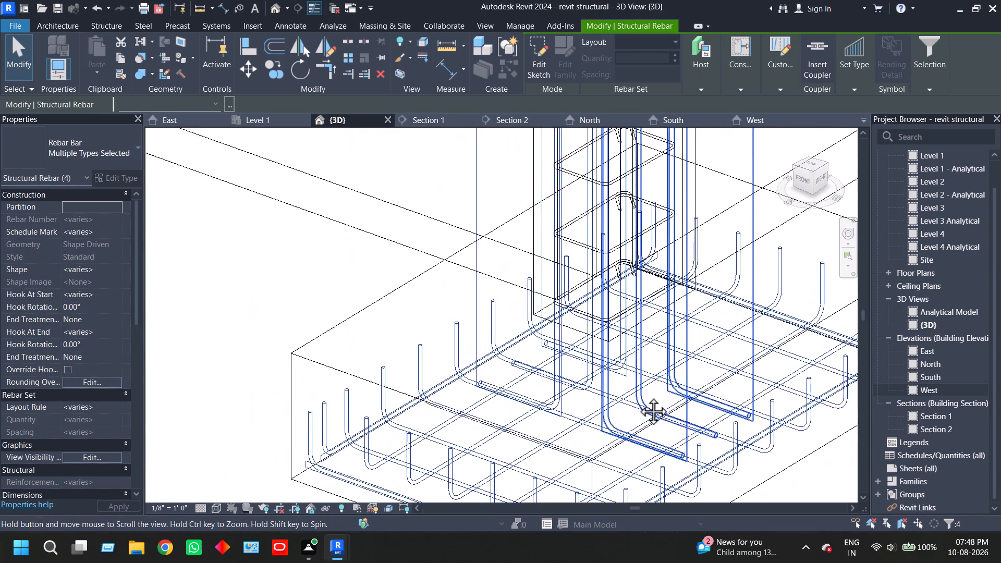
middle_click_drag(638, 396, 627, 457)
scroll(581, 336, "up", 7)
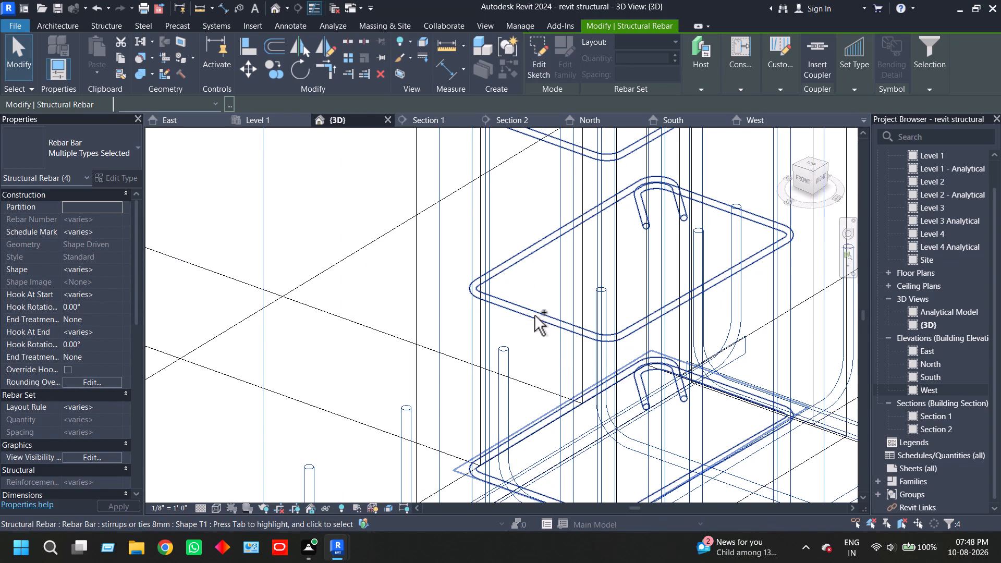
left_click(534, 315, "ctrl")
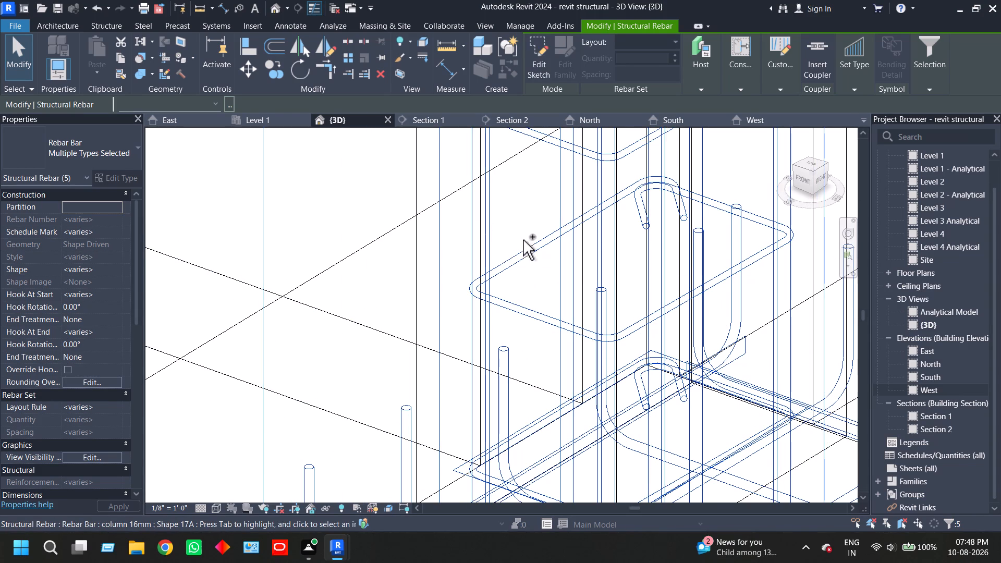
Add the 12mm bottom and top bars and 8mm stirrups of the front beam beside the corner column to the rebar selection.
scroll(523, 237, "down", 6)
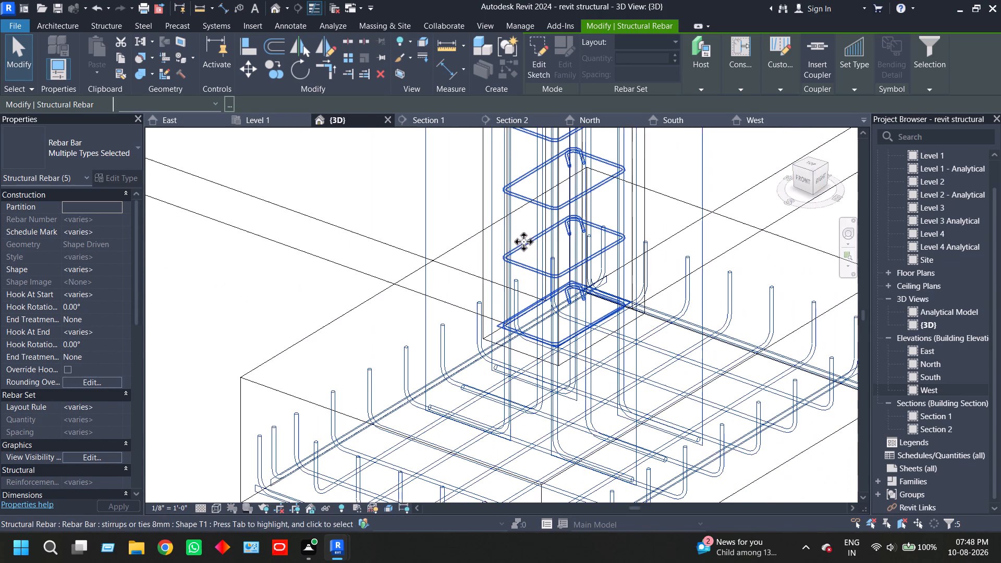
scroll(523, 241, "down", 4)
middle_click_drag(523, 243, 518, 446)
scroll(553, 327, "down", 7)
middle_click_drag(520, 288, 559, 413)
scroll(531, 323, "up", 13)
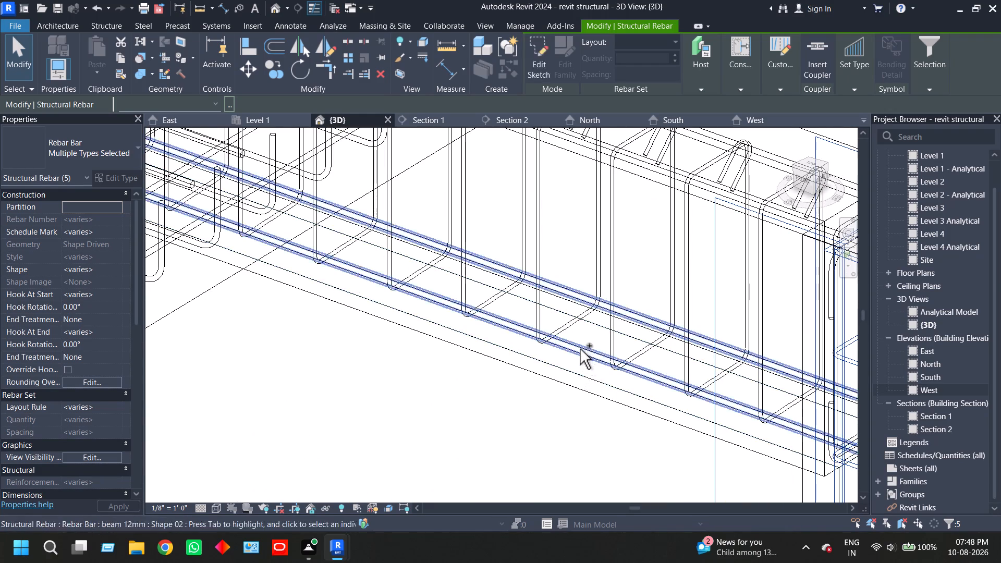
left_click(580, 349, "ctrl")
left_click(540, 315, "ctrl")
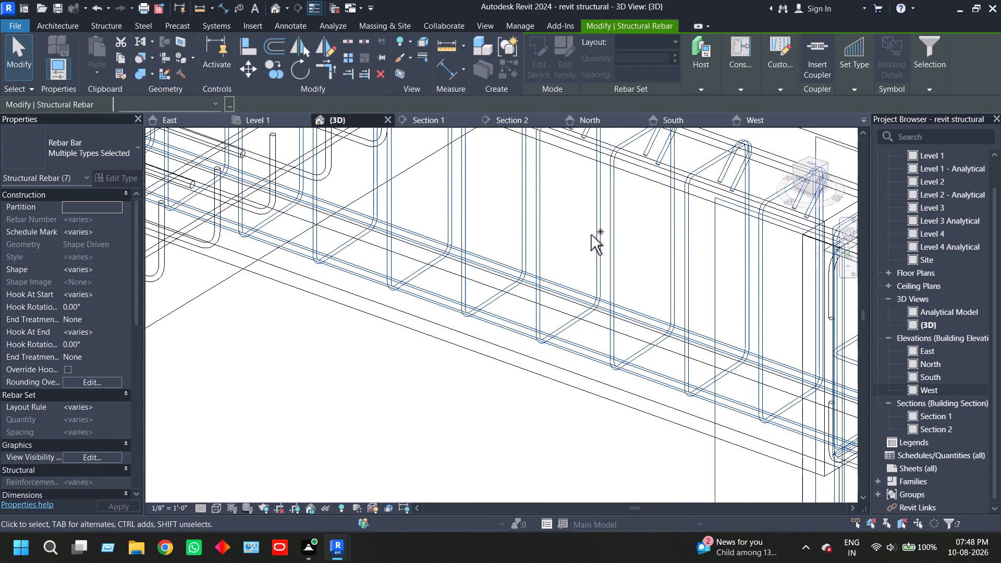
left_click(645, 167, "ctrl")
Add the second front column's 8mm ties and both sets of 16mm vertical bars to the rebar selection.
scroll(522, 365, "down", 5)
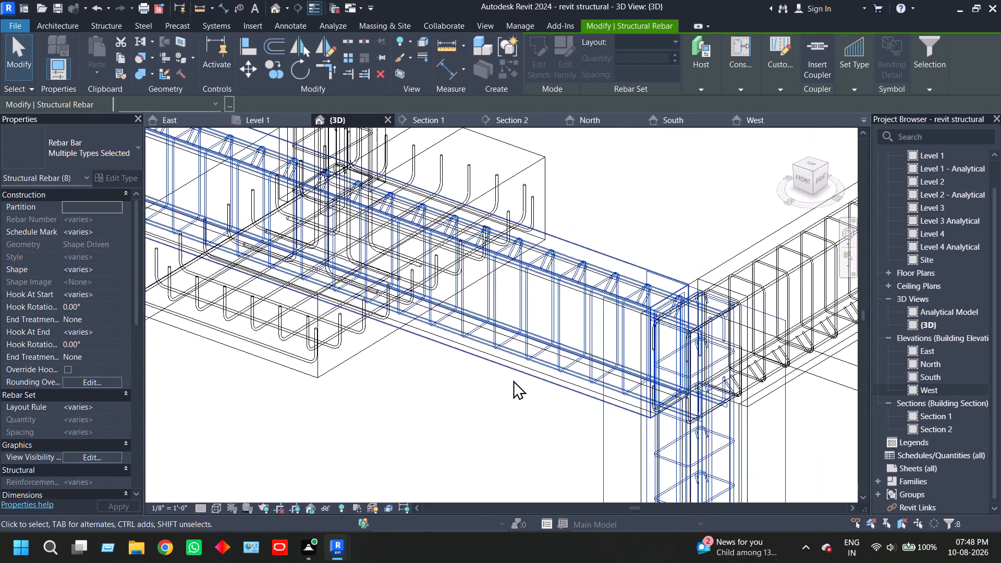
scroll(513, 380, "down", 4)
middle_click_drag(473, 405, 819, 357)
middle_click_drag(420, 358, 545, 345)
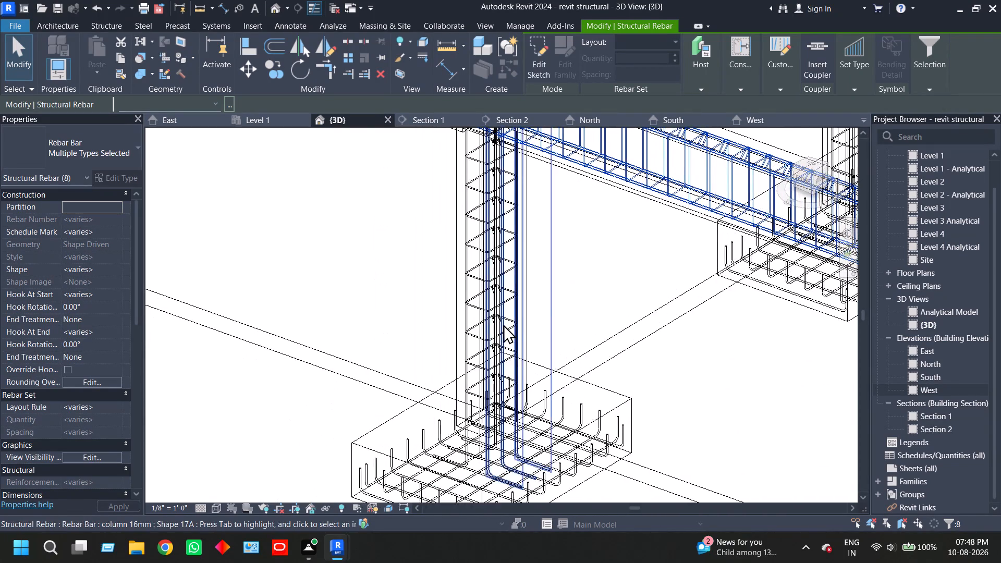
scroll(502, 322, "up", 8)
left_click(516, 261, "ctrl")
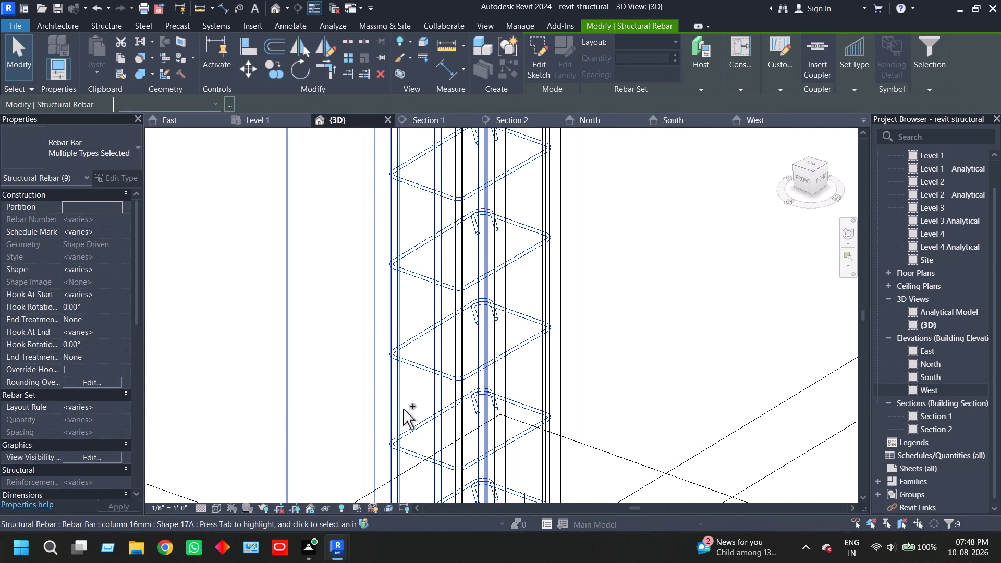
left_click(432, 394, "ctrl")
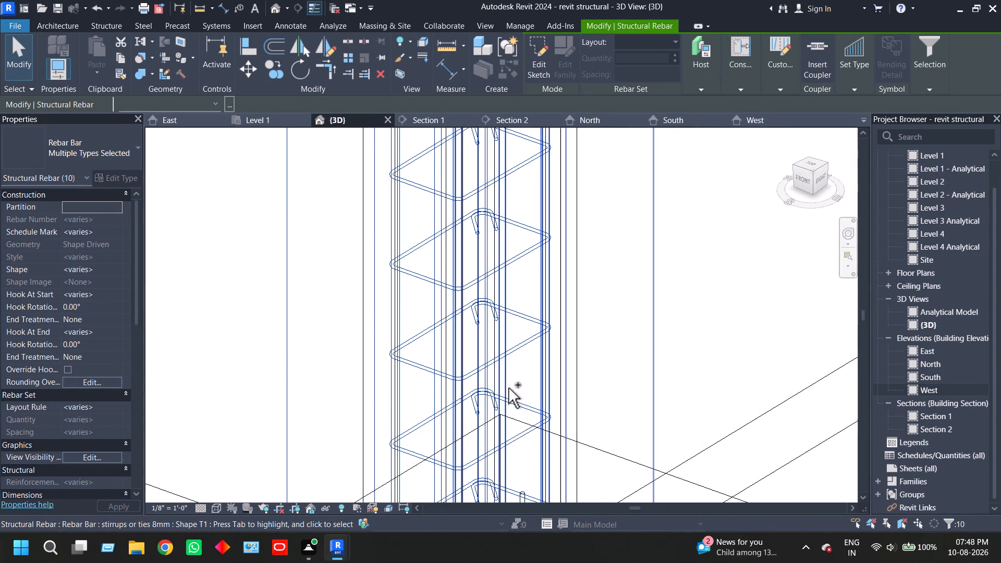
left_click(508, 383, "ctrl")
Add the footing 12mm bars in both directions under the second front column to the rebar selection.
scroll(519, 443, "down", 5)
middle_click_drag(540, 445, 551, 255)
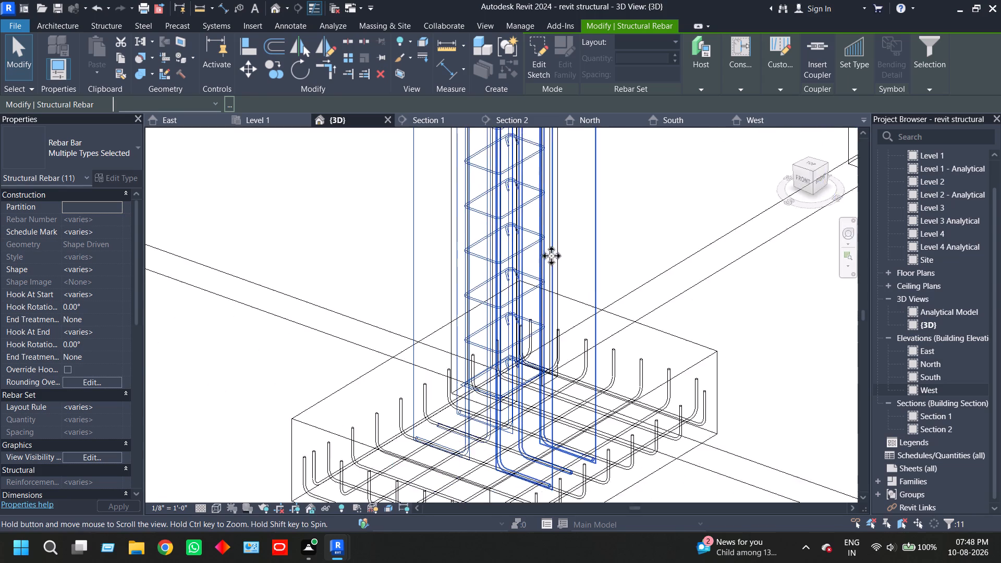
middle_click_drag(551, 255, 551, 264)
scroll(547, 370, "down", 2)
middle_click_drag(544, 384, 531, 319)
scroll(396, 330, "up", 6)
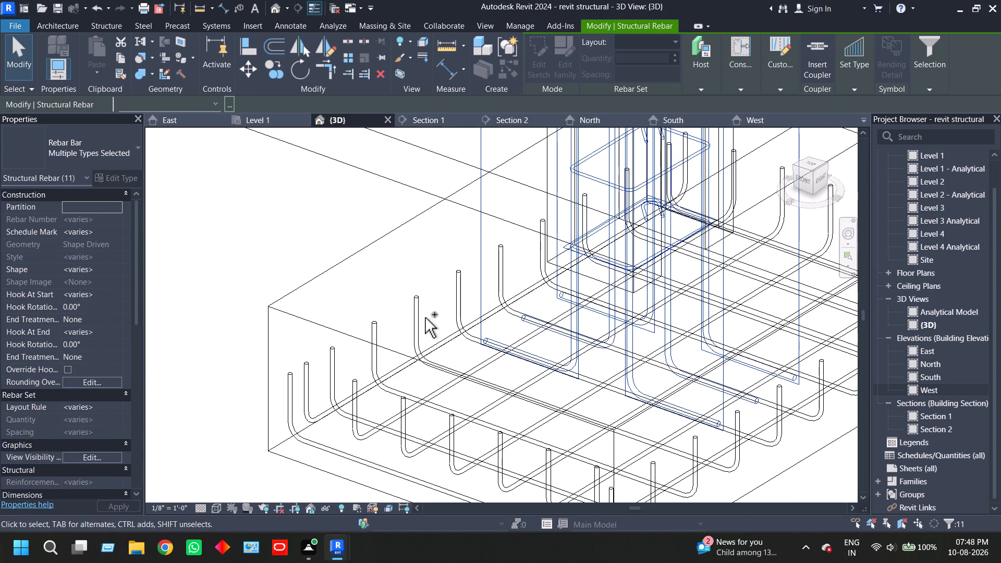
left_click(421, 318, "ctrl")
left_click(357, 404, "ctrl")
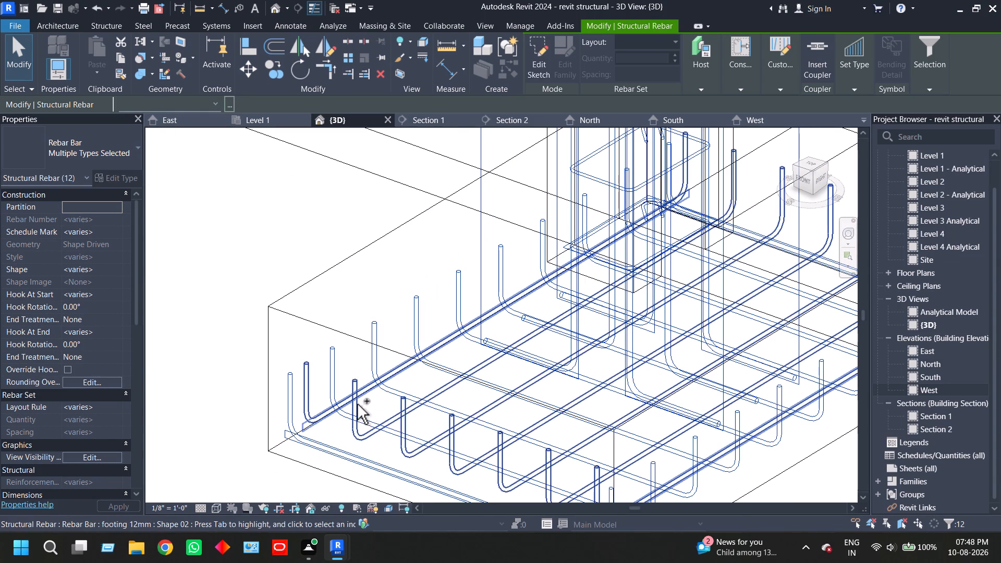
Add the third front column's footing 12mm bars in both directions, column 16mm bars and 8mm ties to the rebar selection.
scroll(430, 432, "down", 12)
middle_click_drag(336, 386, 657, 437)
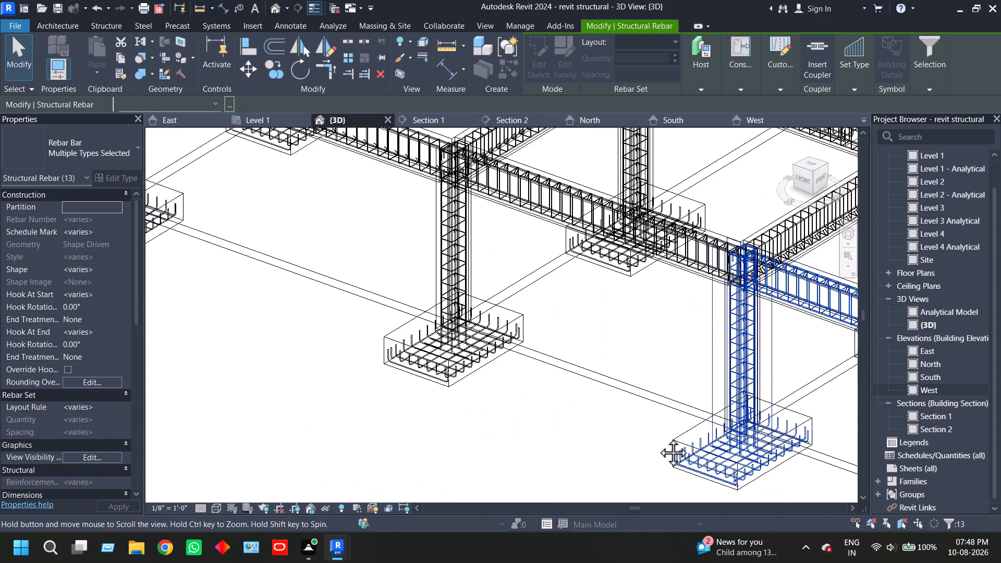
middle_click_drag(657, 437, 697, 452)
scroll(565, 372, "up", 12)
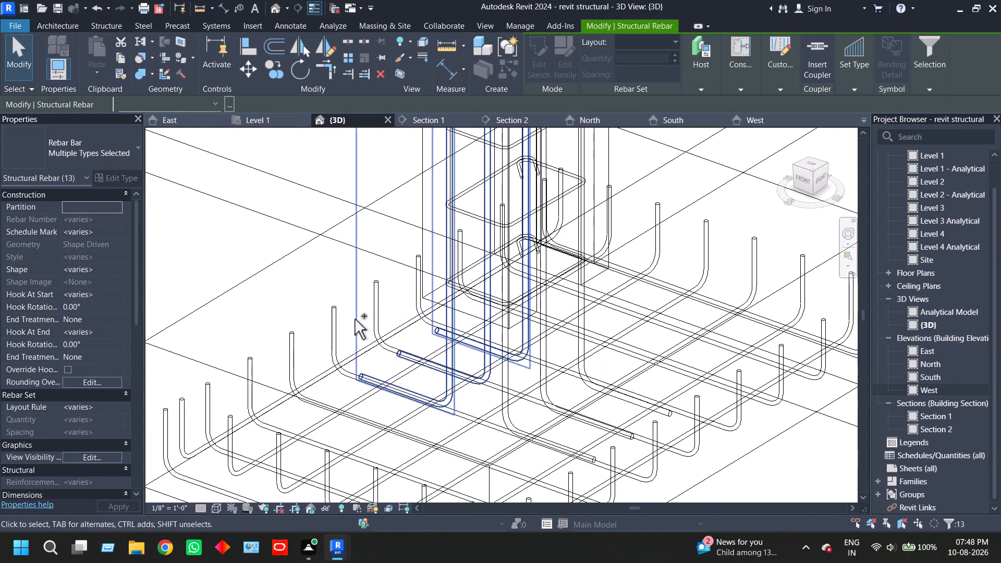
left_click(337, 320, "ctrl")
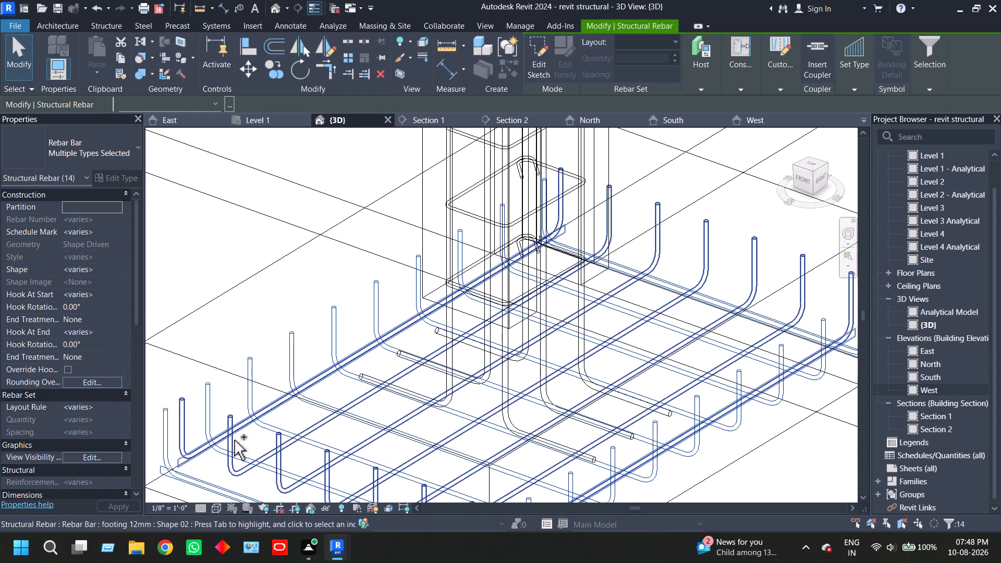
left_click(234, 440, "ctrl")
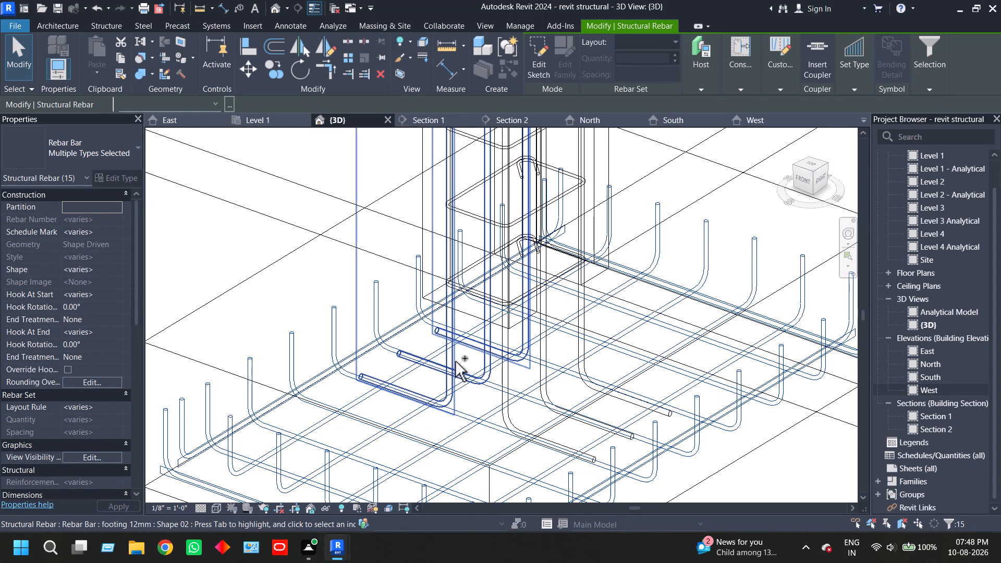
left_click(457, 356, "ctrl")
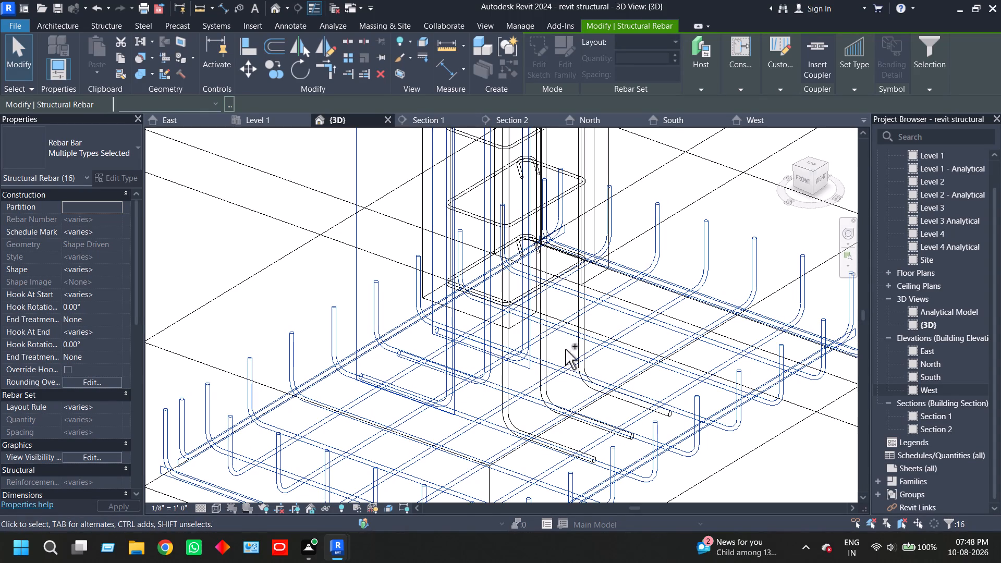
left_click(576, 347, "ctrl")
middle_click_drag(498, 340, 490, 485)
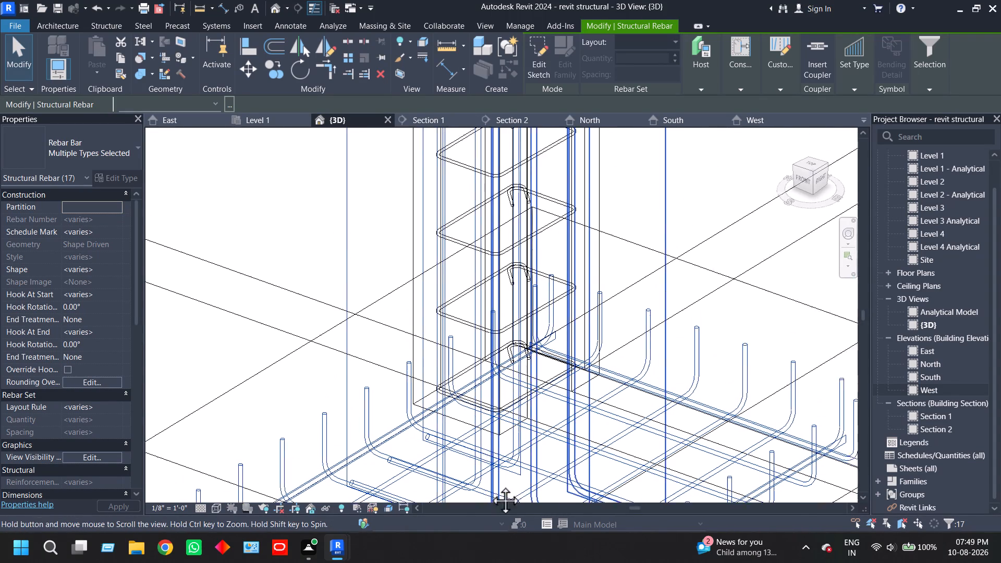
middle_click_drag(490, 485, 490, 503)
left_click(460, 376, "ctrl")
Add the 12mm bottom and top bars and 8mm stirrups of the beam between the second and third front columns to the selection.
scroll(476, 412, "down", 4)
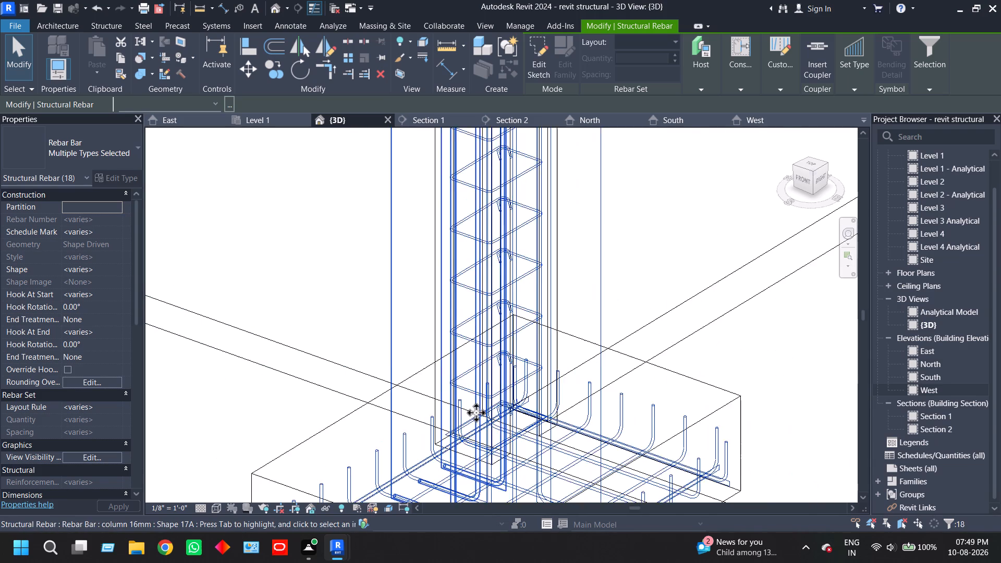
scroll(476, 412, "down", 6)
scroll(571, 255, "up", 10)
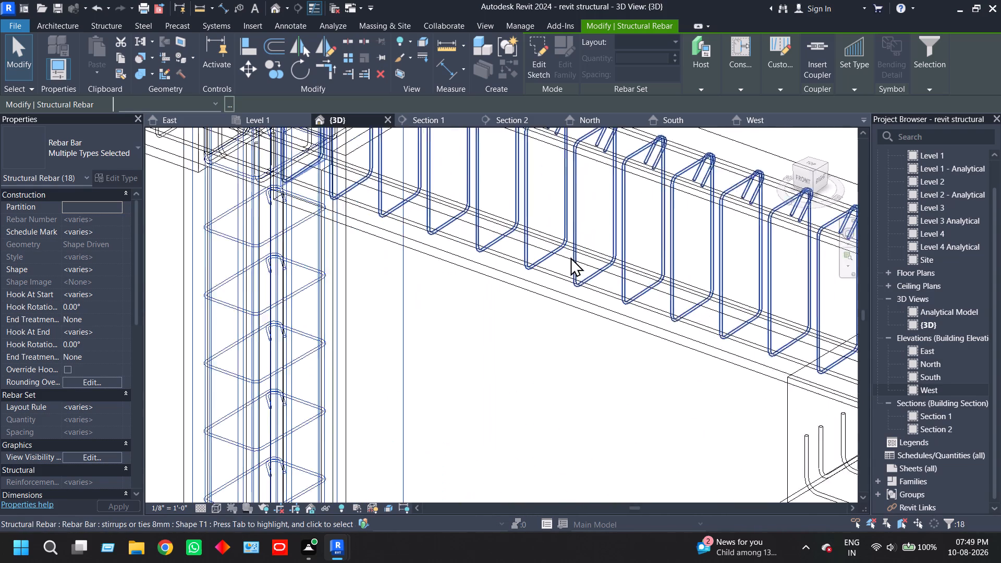
left_click(550, 278, "ctrl")
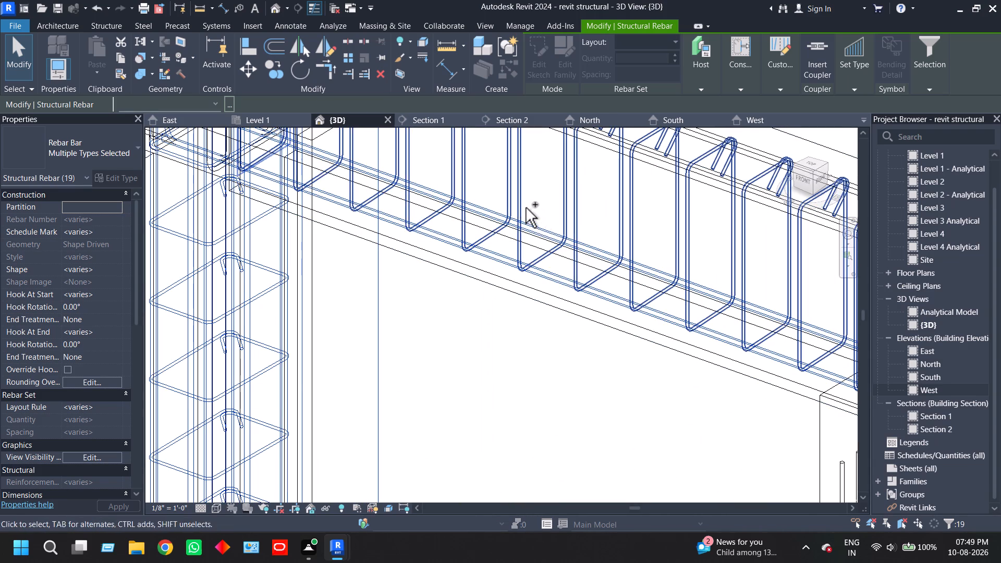
left_click(524, 207, "ctrl")
scroll(535, 224, "down", 1)
middle_click_drag(535, 227, 541, 358)
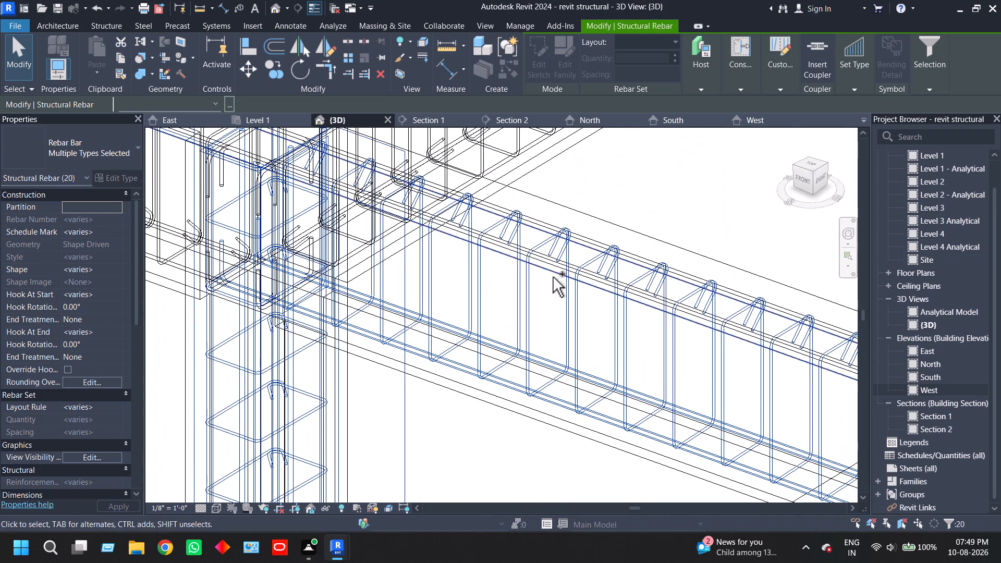
scroll(552, 264, "up", 3, "ctrl")
scroll(548, 278, "up", 4)
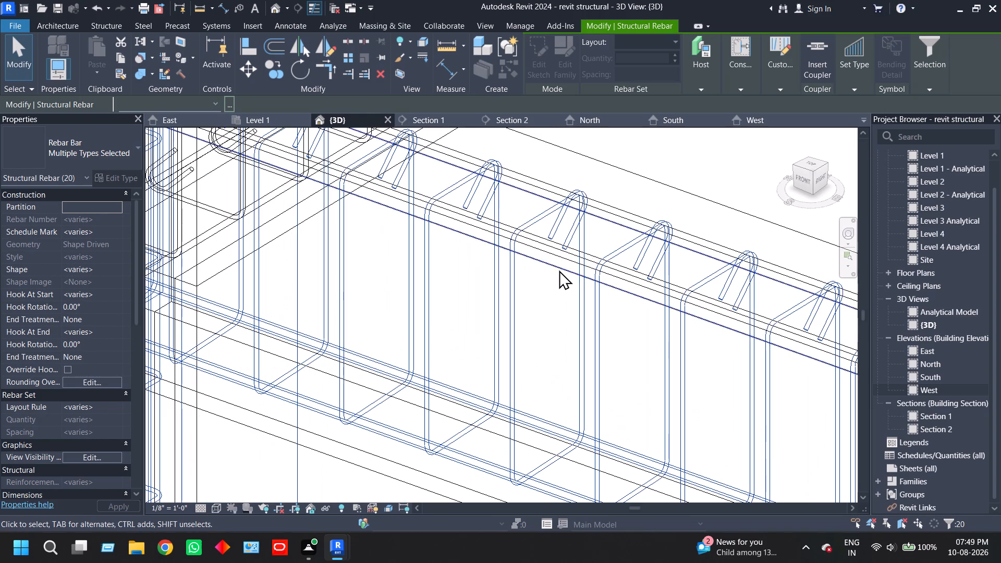
left_click(572, 260, "ctrl")
Add the last front beam's 12mm bottom and top bars and 8mm stirrups, beyond the third column, to the rebar selection.
scroll(556, 353, "down", 9)
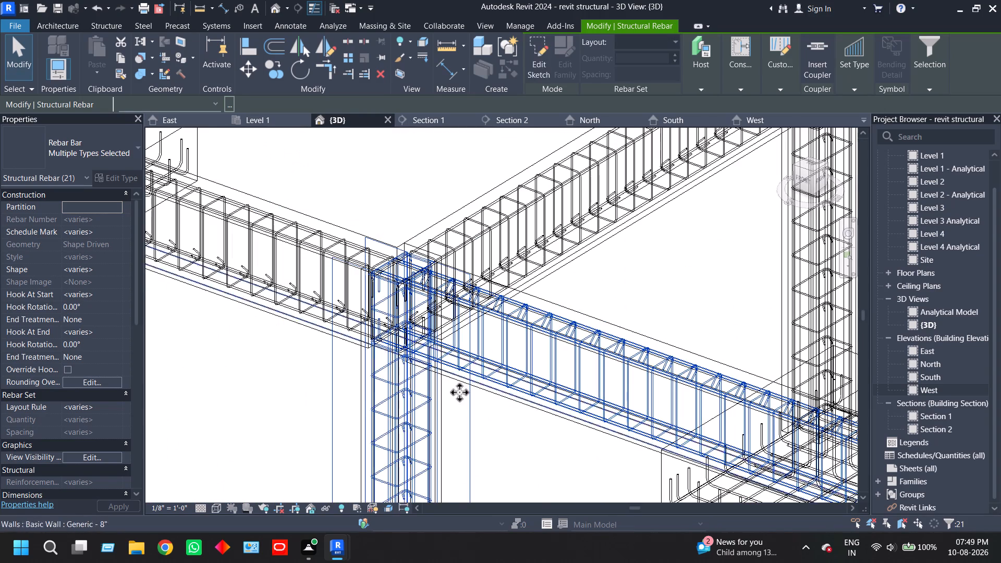
middle_click_drag(292, 390, 541, 443)
scroll(449, 342, "up", 6)
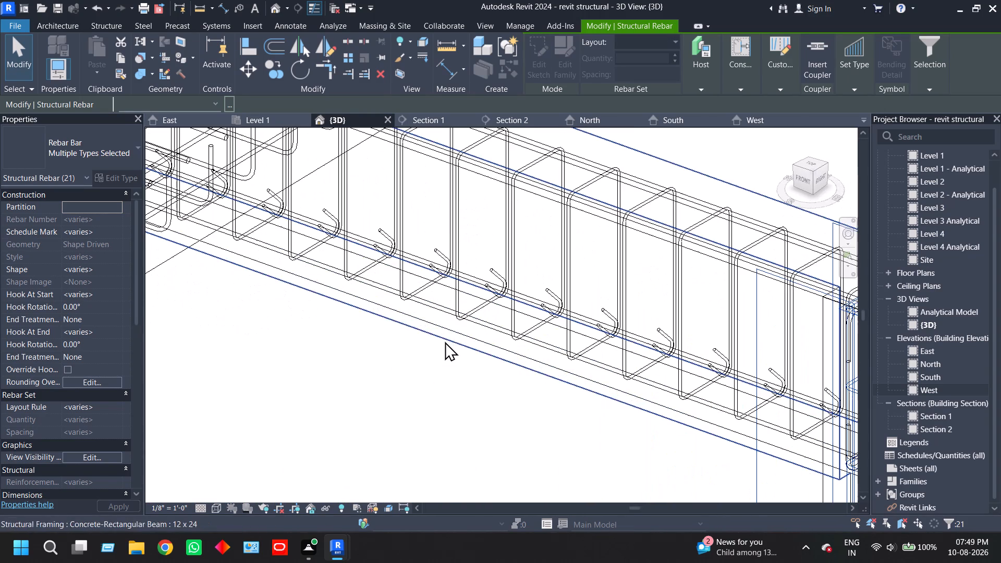
left_click(441, 311, "ctrl")
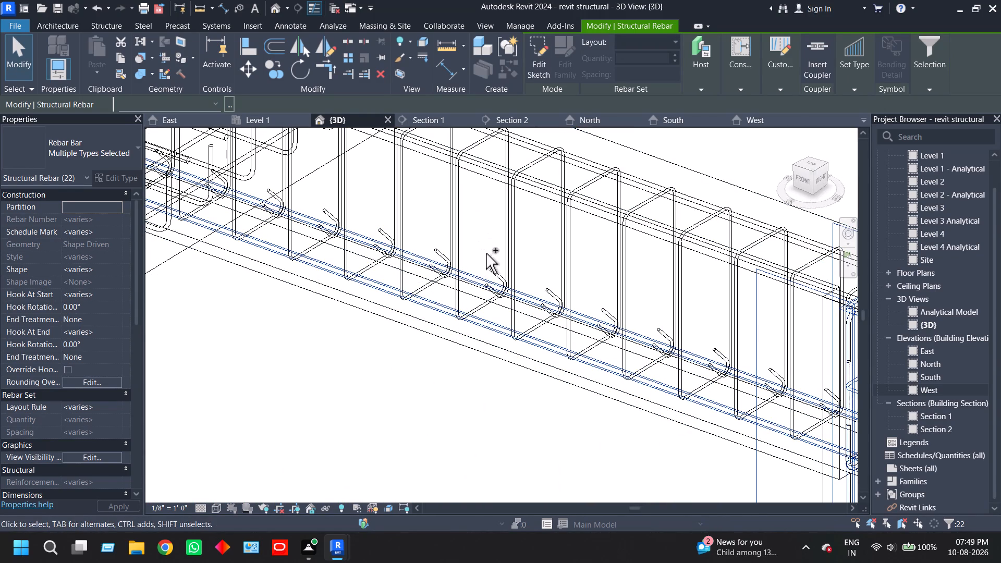
left_click(495, 266, "ctrl")
left_click(543, 187, "ctrl")
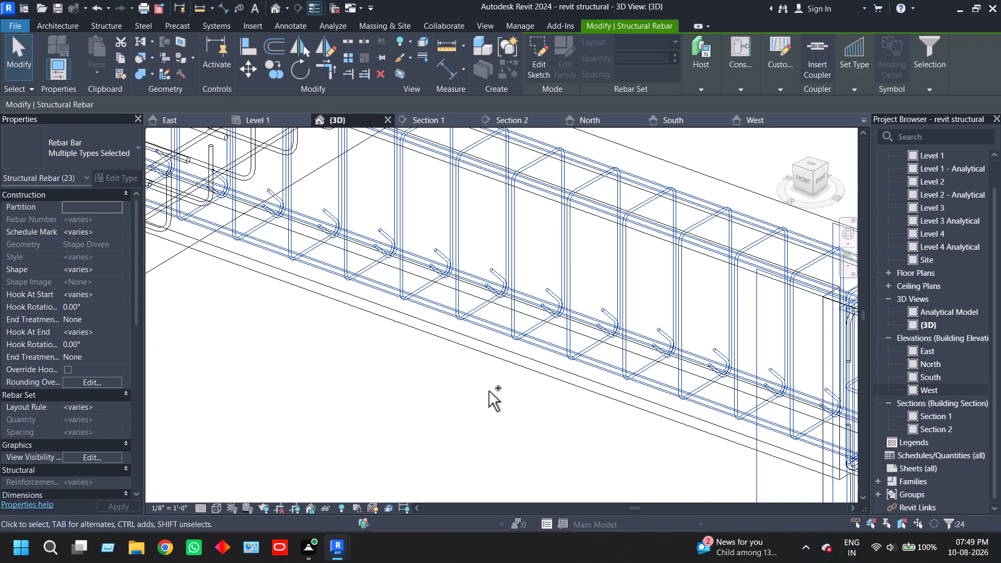
Add the far front corner column's 8mm ties and both sets of 16mm vertical bars to the rebar selection.
scroll(467, 394, "down", 7)
middle_click_drag(410, 408, 800, 404)
scroll(341, 375, "up", 3)
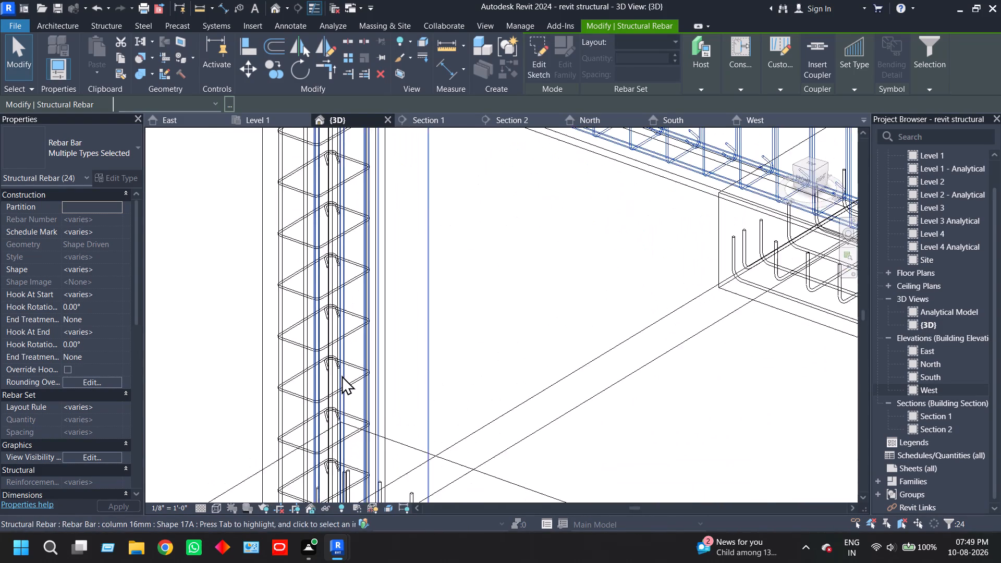
scroll(341, 375, "up", 8)
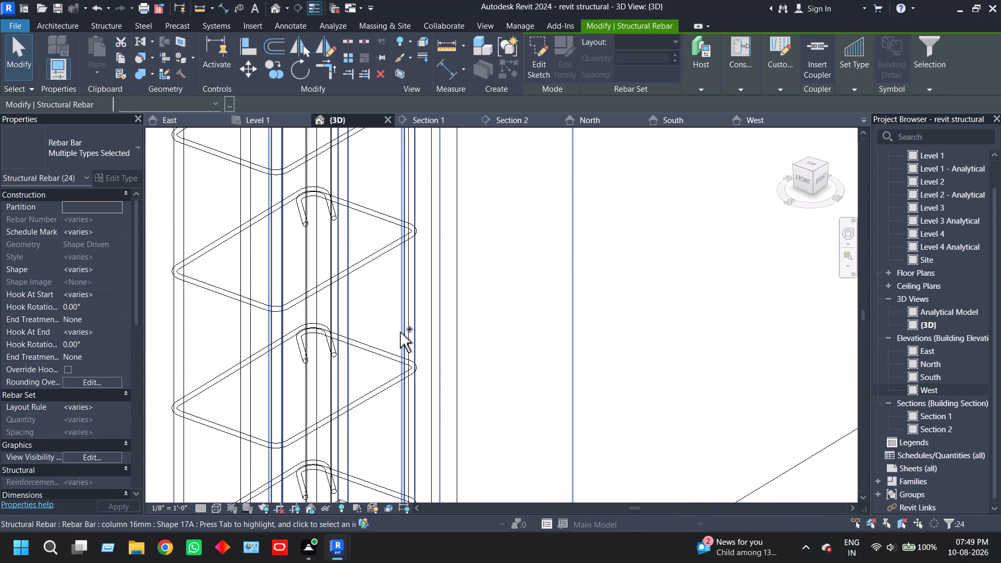
left_click(400, 332, "ctrl")
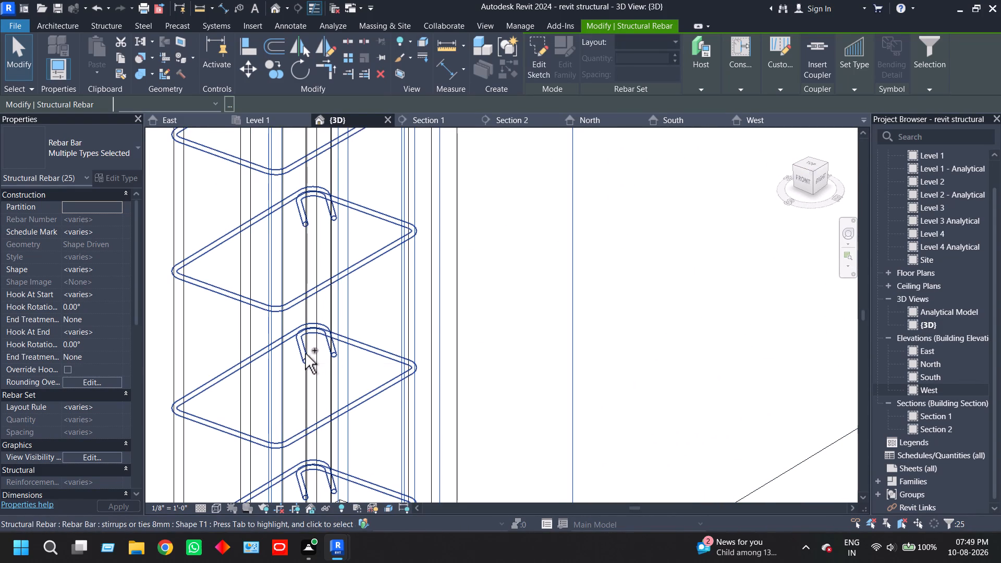
left_click(305, 353, "ctrl")
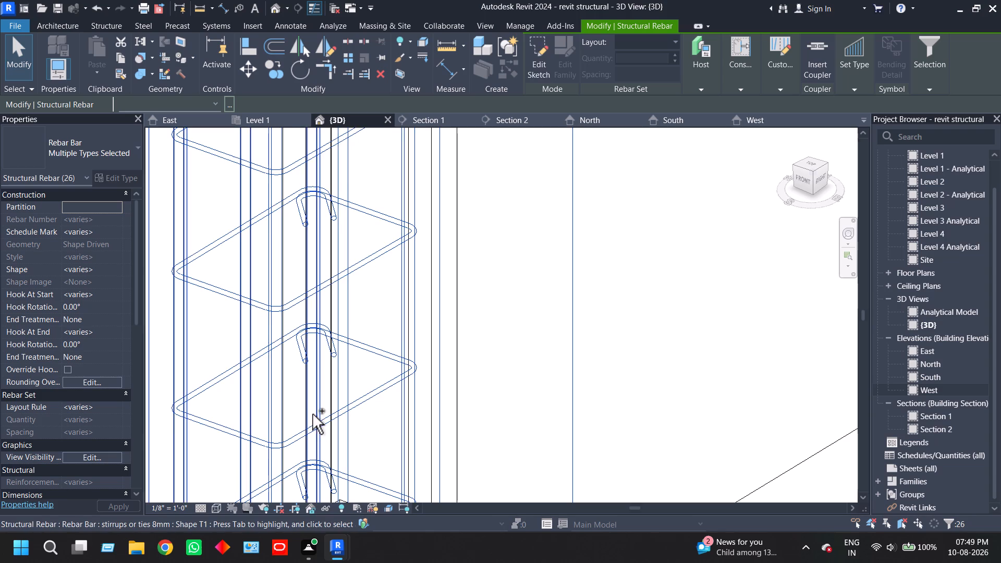
left_click(312, 405, "ctrl")
Add the footing 12mm bars in both directions under the far front corner column to the rebar selection.
scroll(363, 437, "down", 7)
middle_click_drag(424, 447, 432, 441)
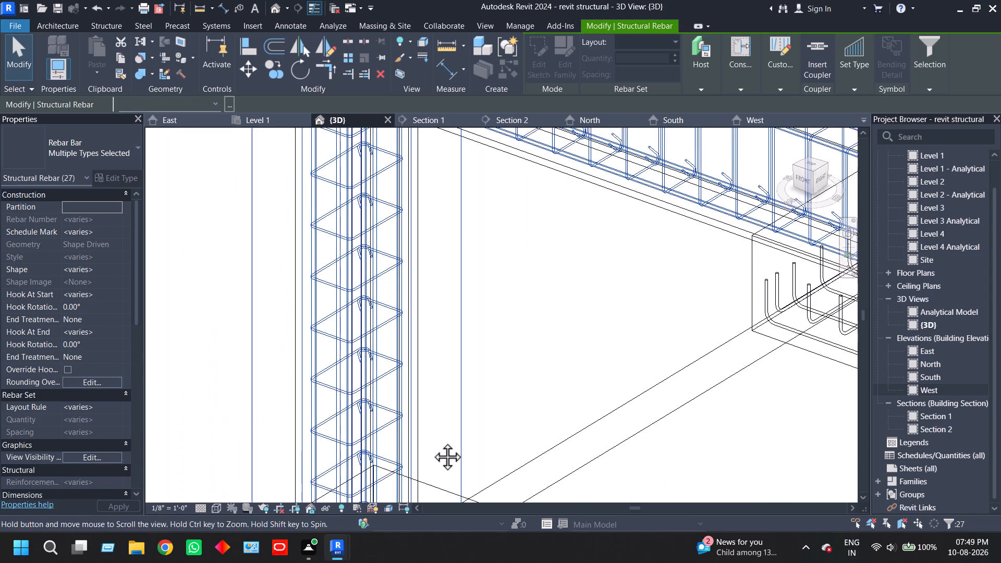
middle_click_drag(432, 441, 453, 309)
scroll(485, 377, "down", 2)
middle_click_drag(494, 412, 505, 303)
scroll(376, 410, "up", 2)
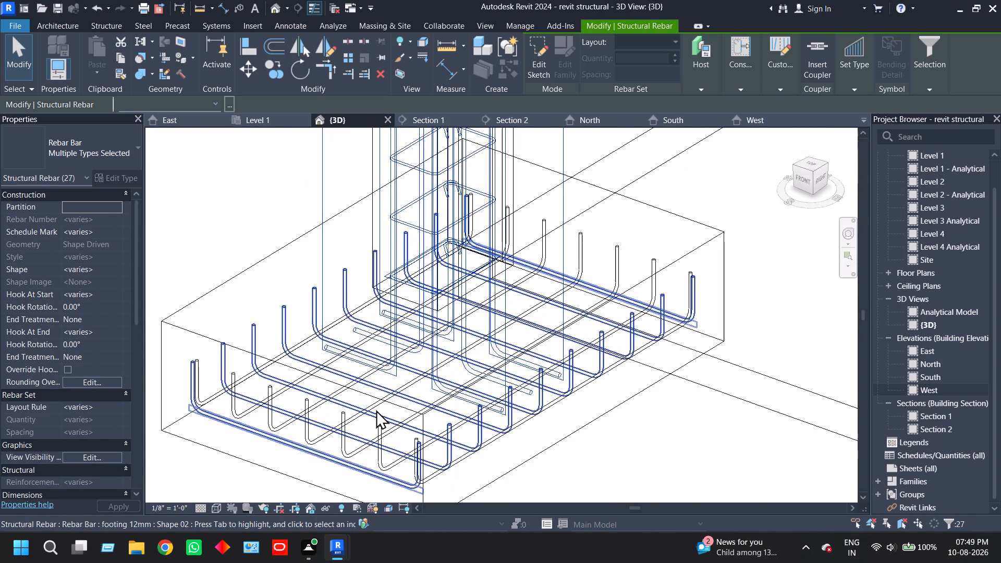
scroll(376, 410, "up", 6)
left_click(383, 402, "ctrl")
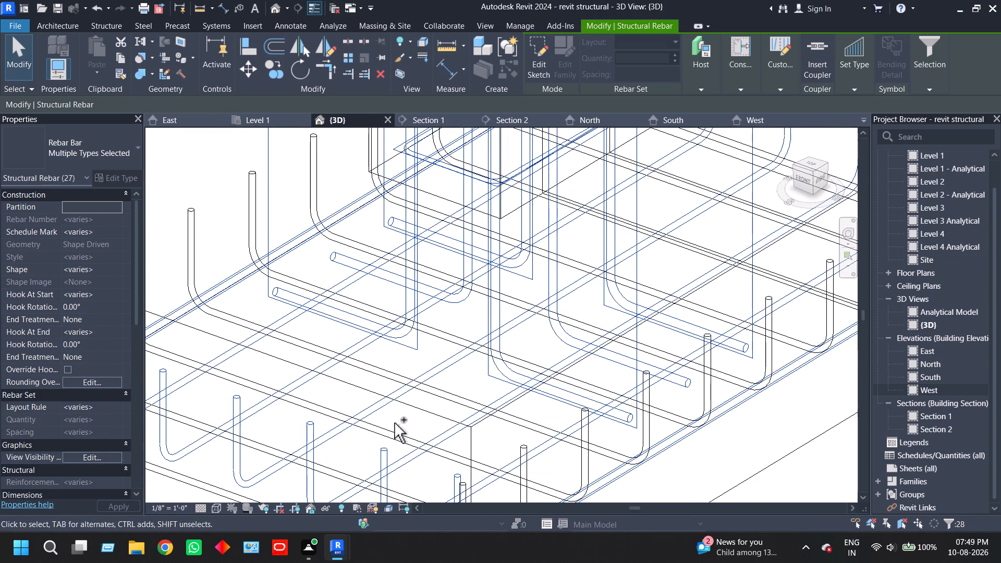
left_click(393, 431, "ctrl")
Set the selected front-row rebar to be shown unobscured in the {3D} view.
scroll(418, 442, "down", 10)
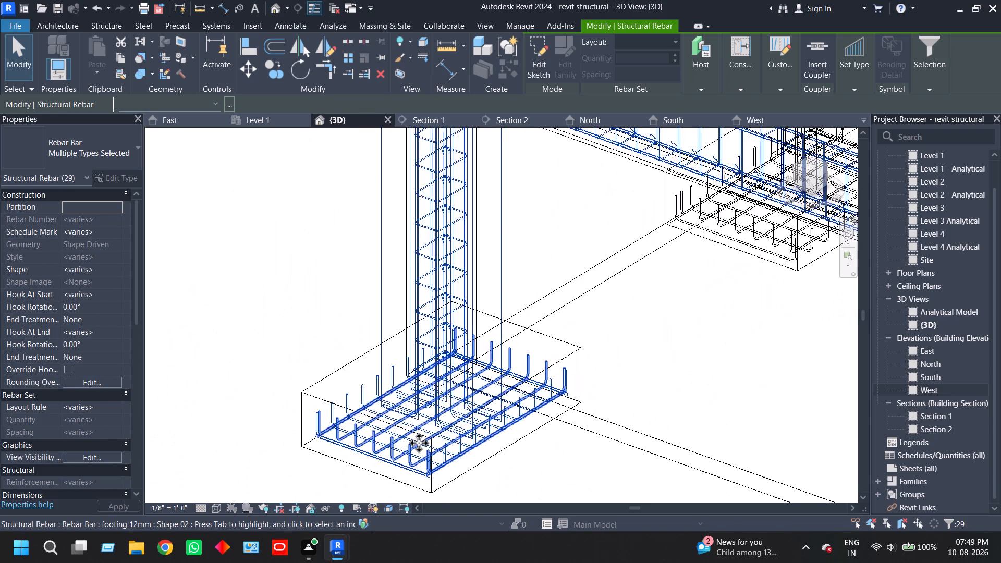
scroll(419, 443, "down", 3)
left_click(104, 459)
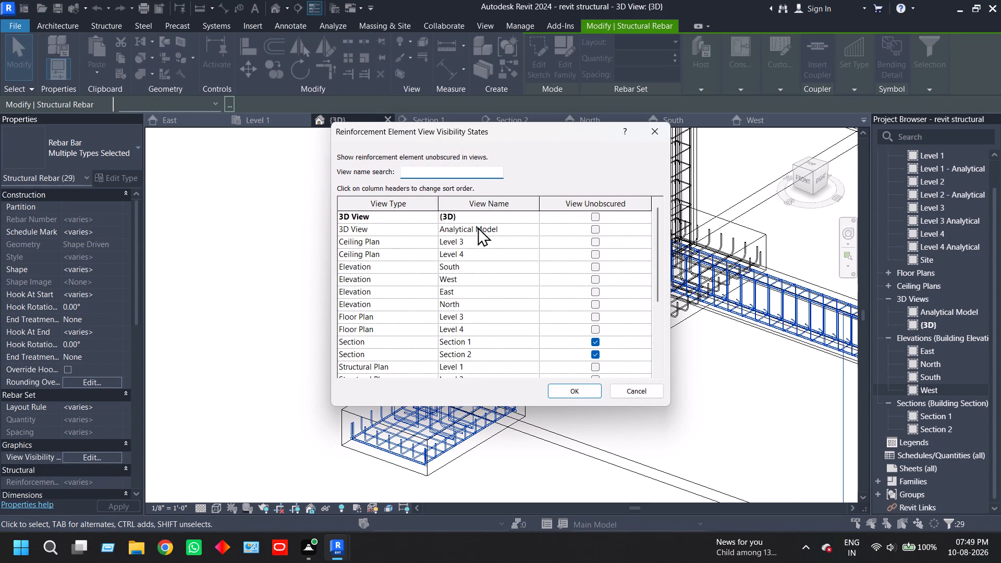
left_click(597, 217)
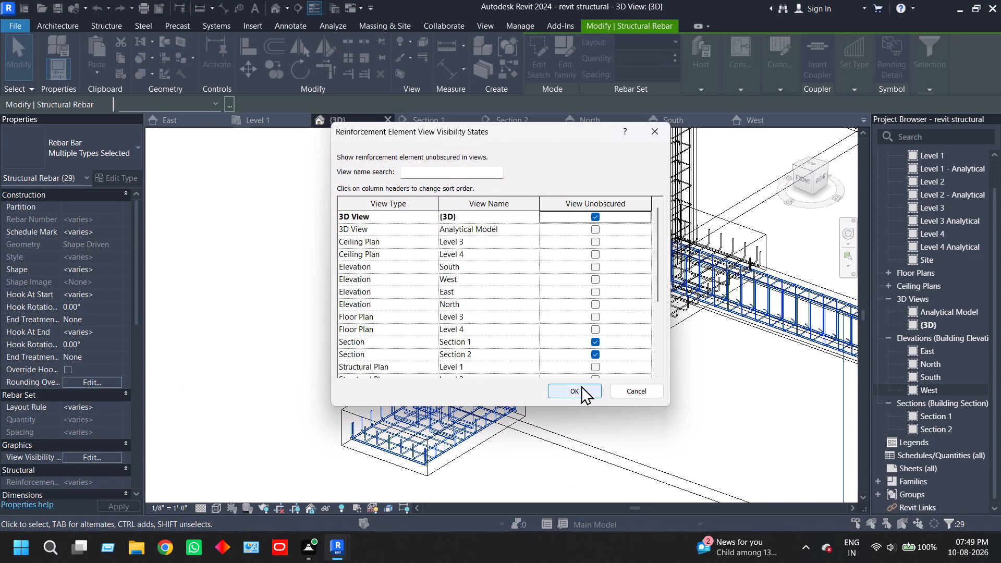
left_click(581, 389)
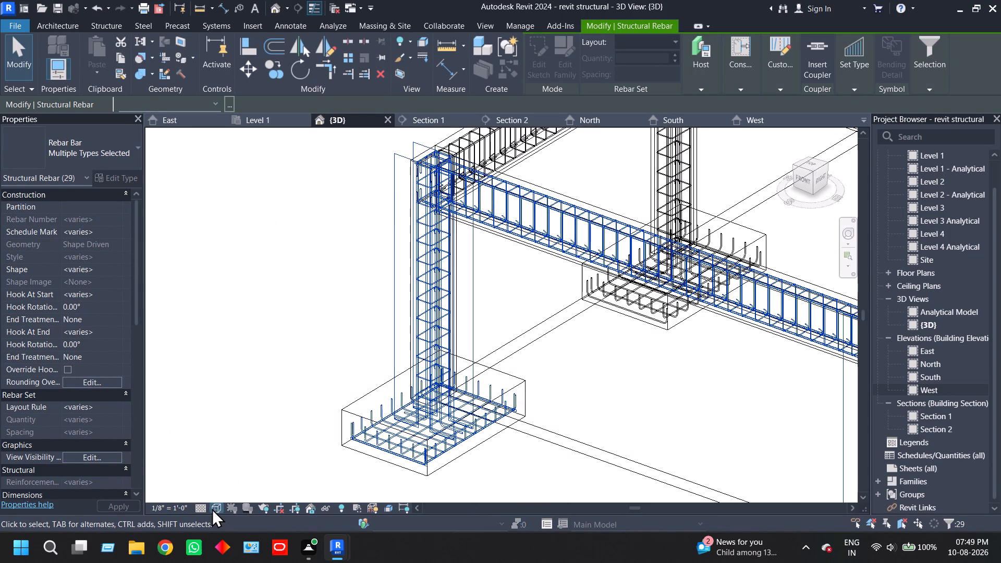
Change the 3D view's visual style from wireframe to a solid display with material textures.
left_click(212, 508)
left_click(225, 496)
left_click(297, 352)
Examine the front row's unobscured footing, column and beam rebar in 3D from several angles.
scroll(448, 431, "down", 2)
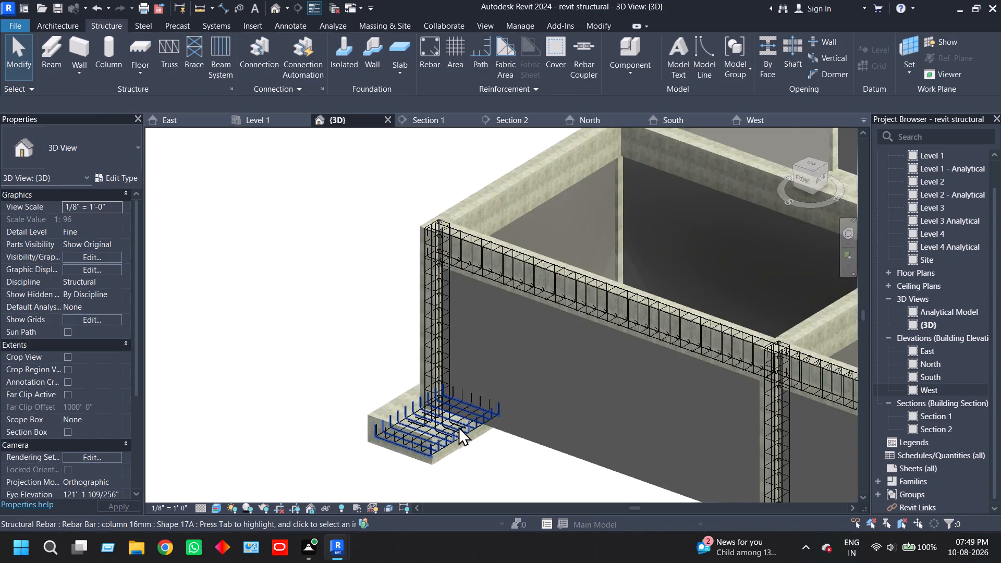
scroll(458, 426, "down", 6)
middle_click_drag(491, 418, 371, 302)
scroll(615, 396, "up", 3)
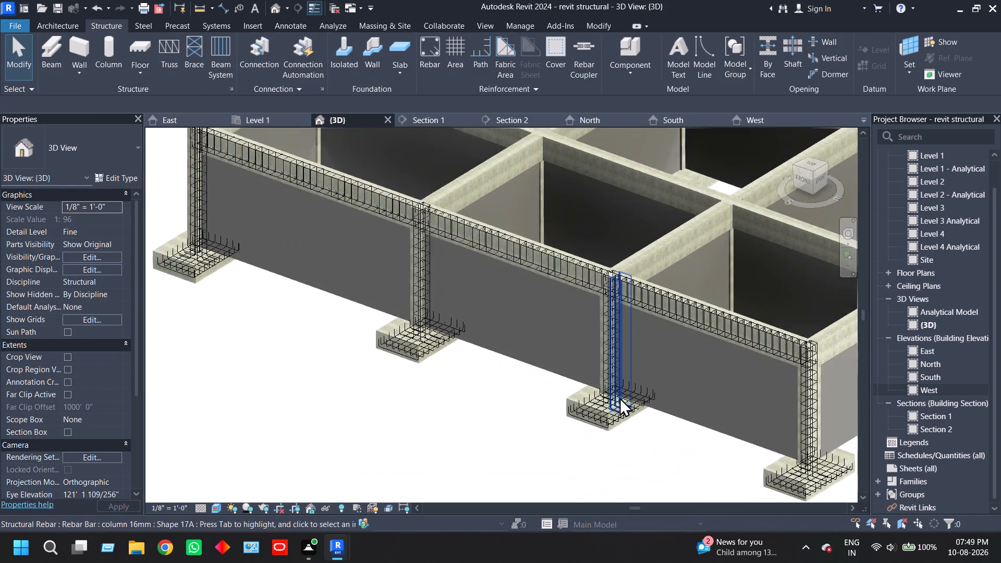
scroll(629, 404, "down", 4)
left_click(540, 427)
scroll(658, 391, "up", 6)
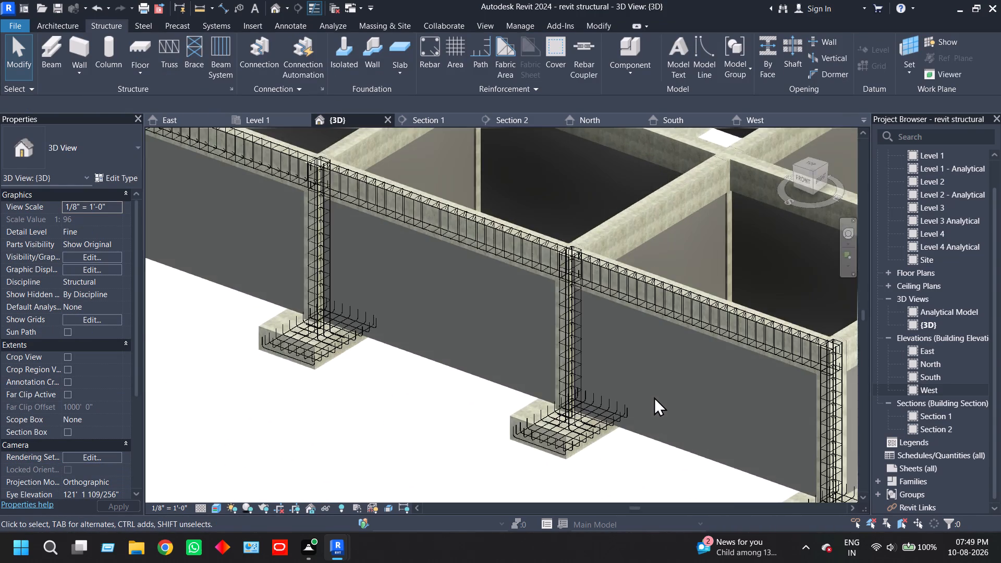
scroll(579, 418, "up", 7)
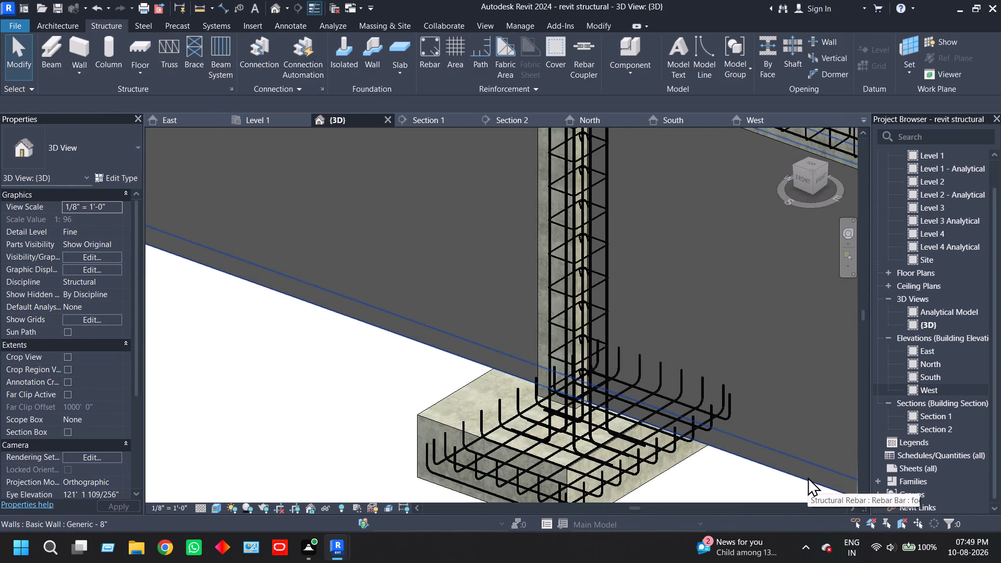
scroll(808, 477, "down", 5)
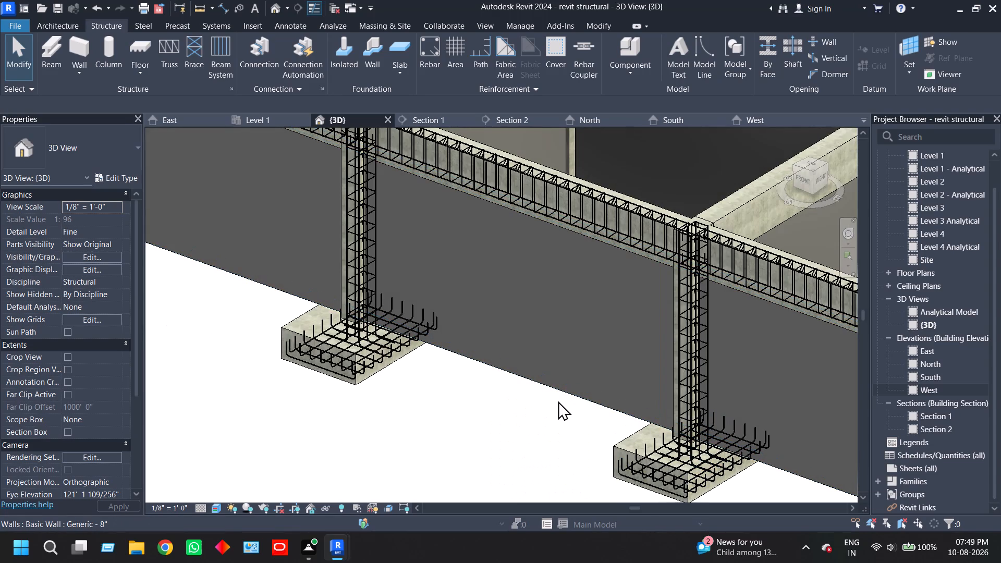
scroll(553, 401, "down", 2)
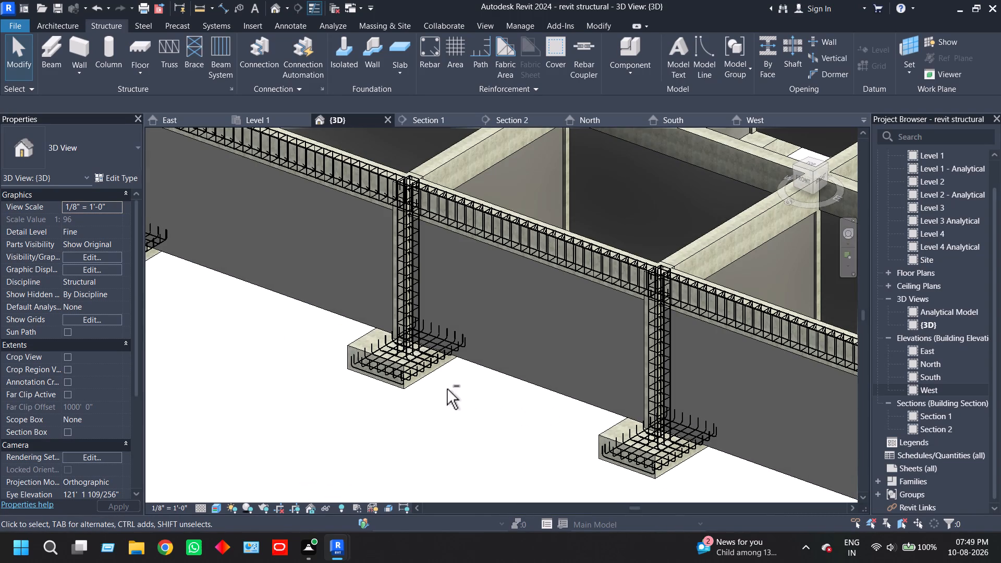
middle_click_drag(455, 389, 535, 404, "shift")
scroll(545, 410, "down", 5)
middle_click_drag(609, 463, 565, 325)
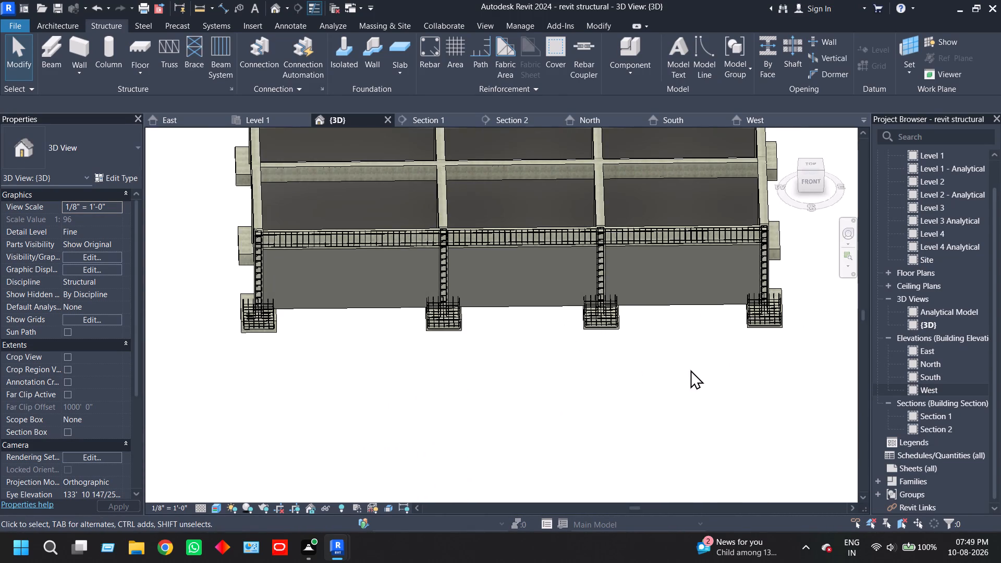
middle_click_drag(690, 370, 590, 356)
scroll(586, 356, "down", 4)
middle_click_drag(576, 375, 536, 432)
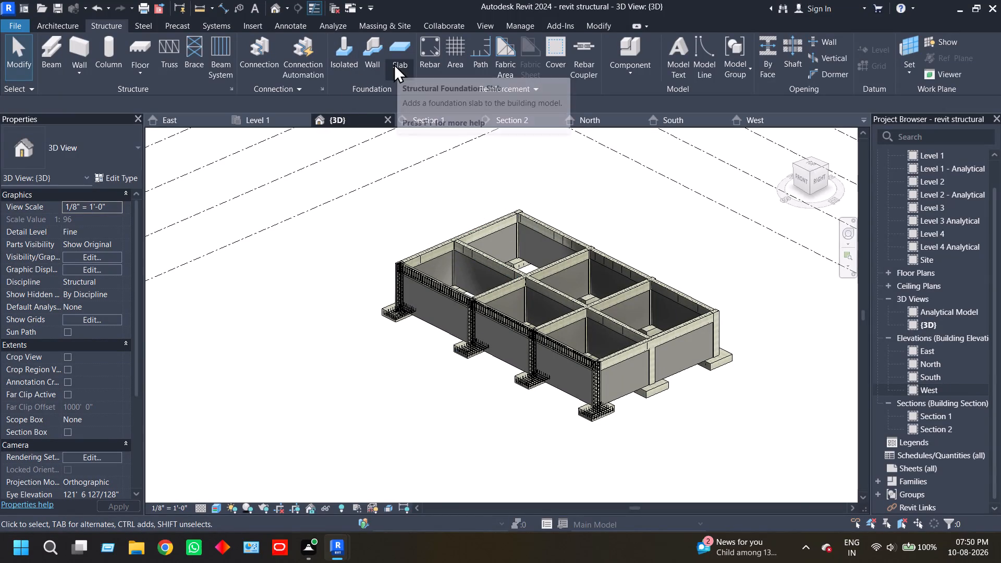
Place Bearing Footing - 36" x 12" wall foundations under the four outer walls and two interior cross walls, and inspect the front one.
left_click(380, 59)
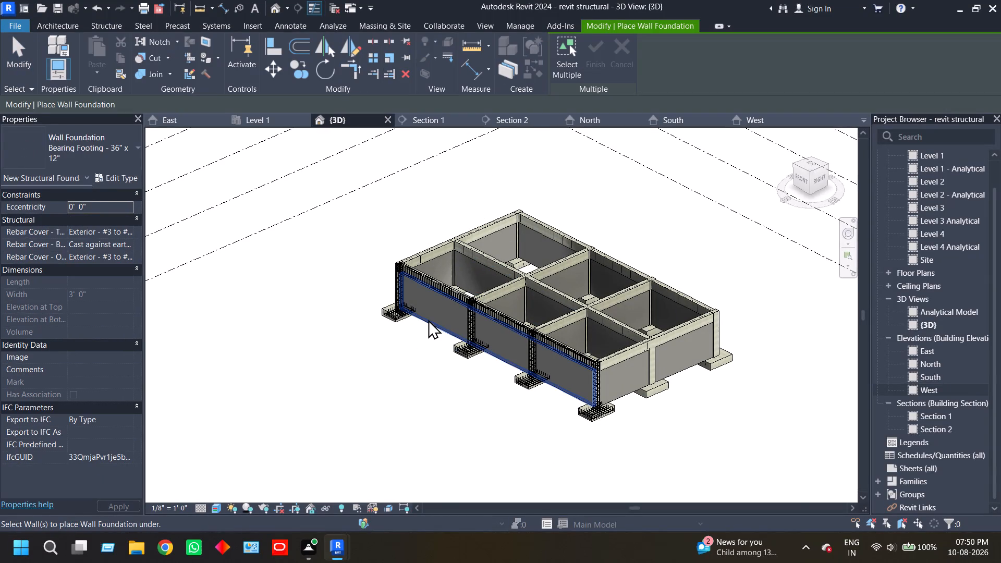
left_click(428, 320)
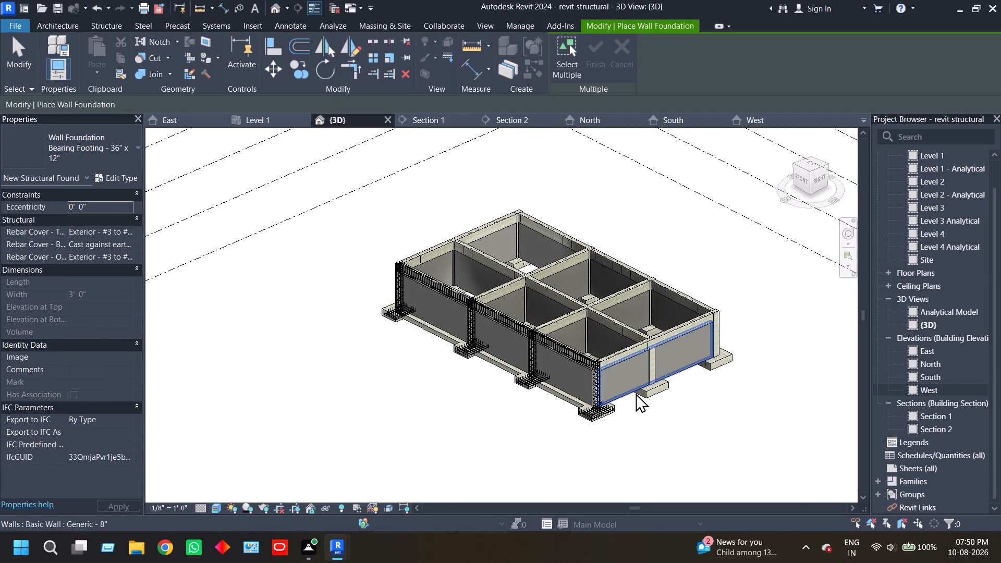
left_click(636, 393)
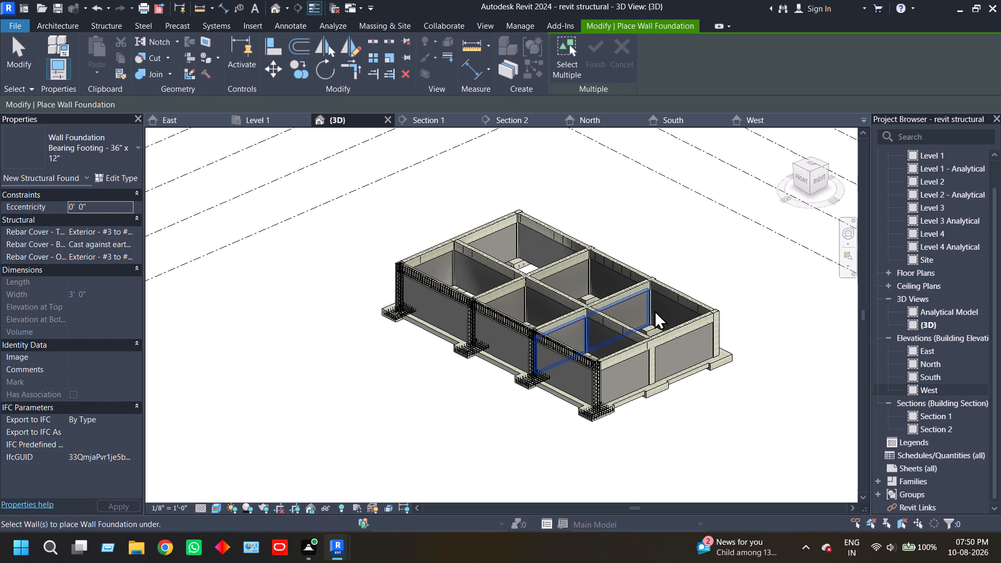
left_click(645, 316)
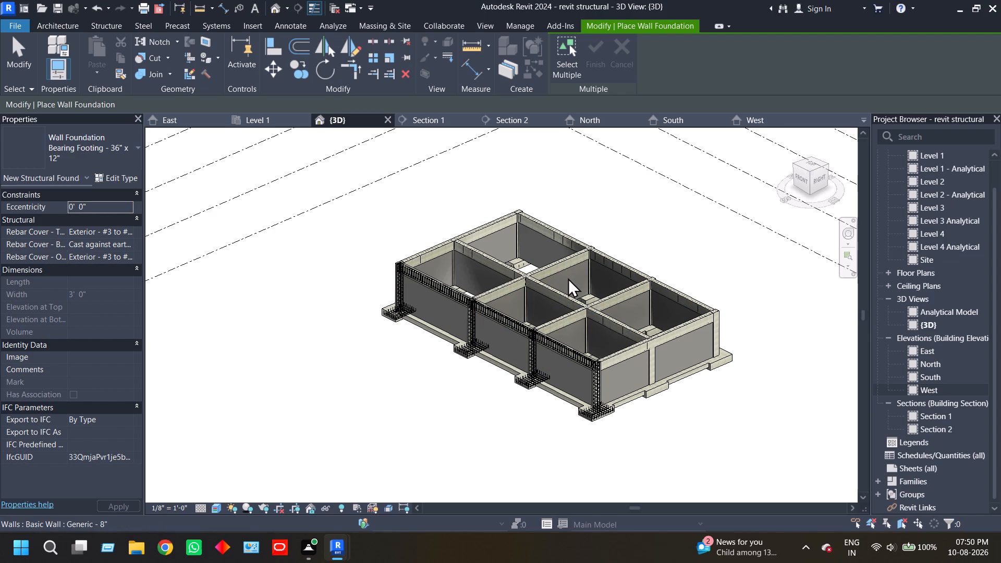
left_click(566, 271)
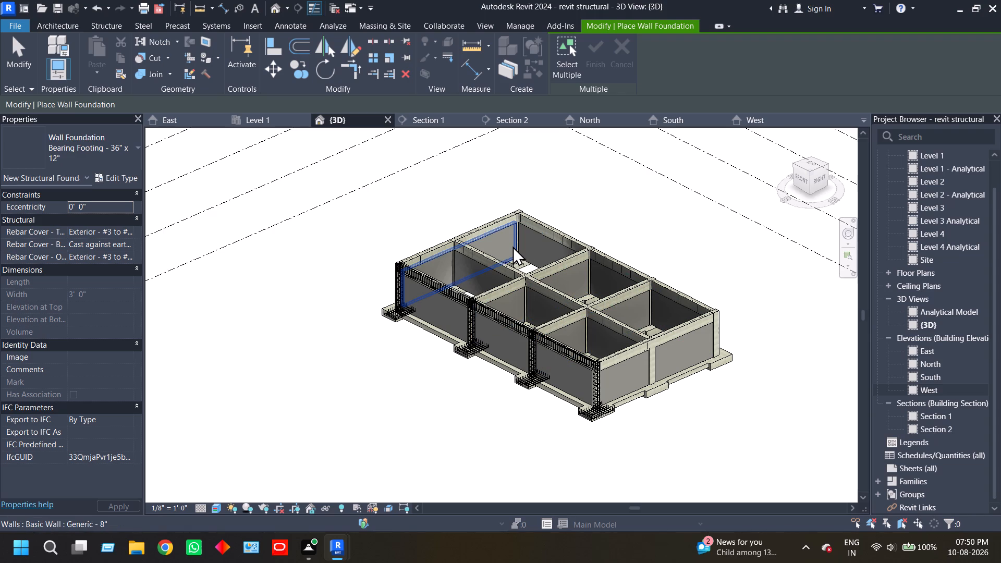
left_click(512, 246)
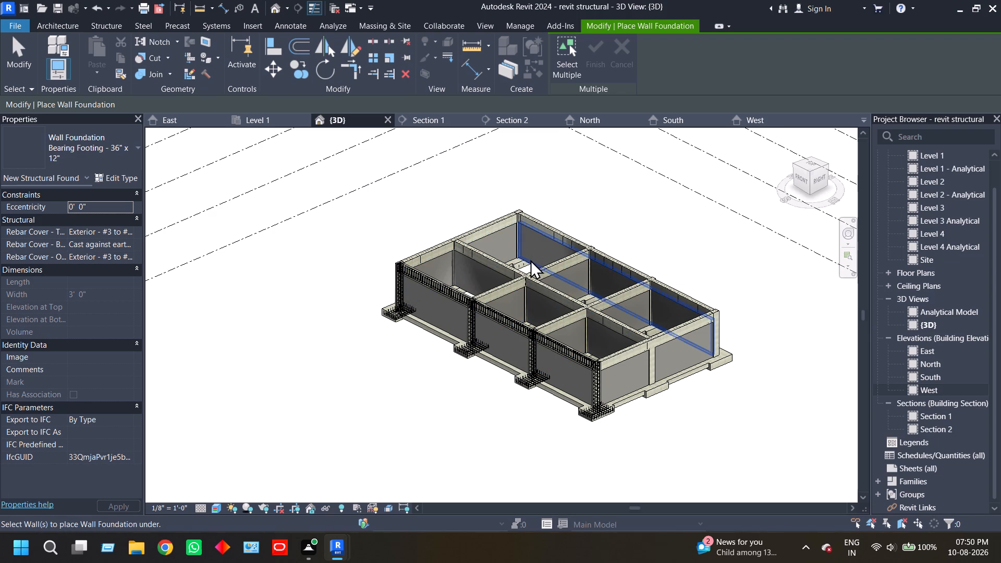
left_click(530, 260)
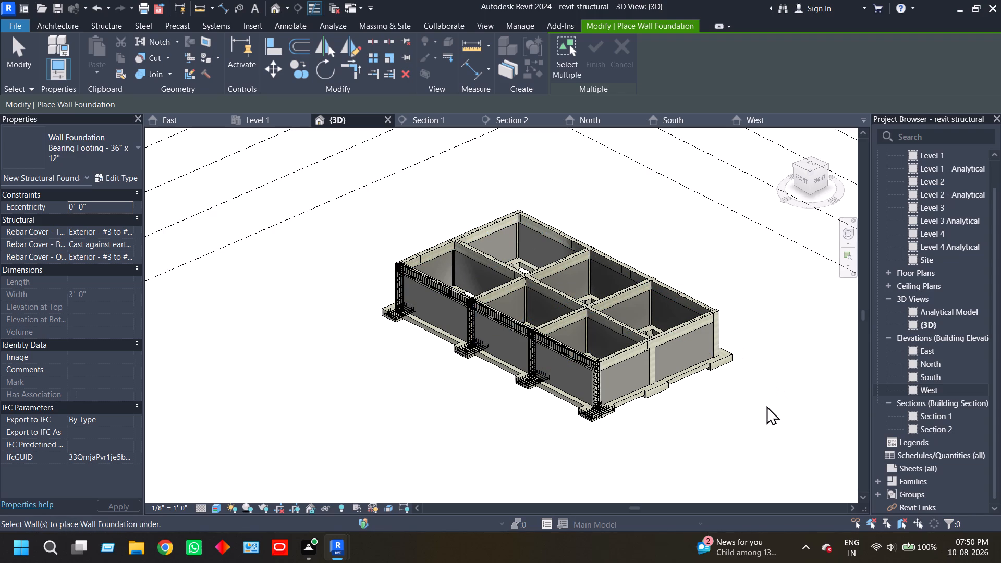
key("Escape")
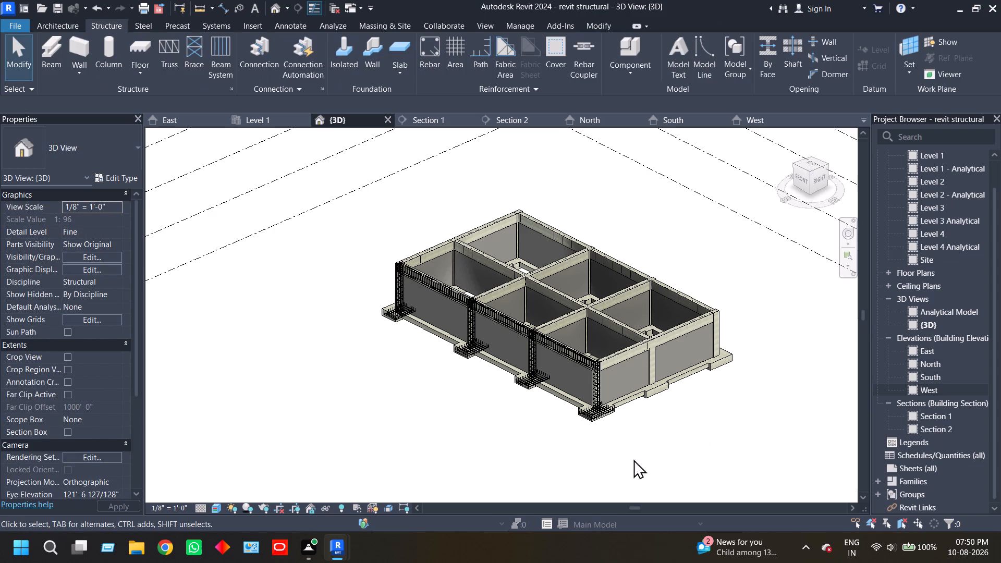
scroll(541, 405, "up", 8)
scroll(582, 374, "up", 3)
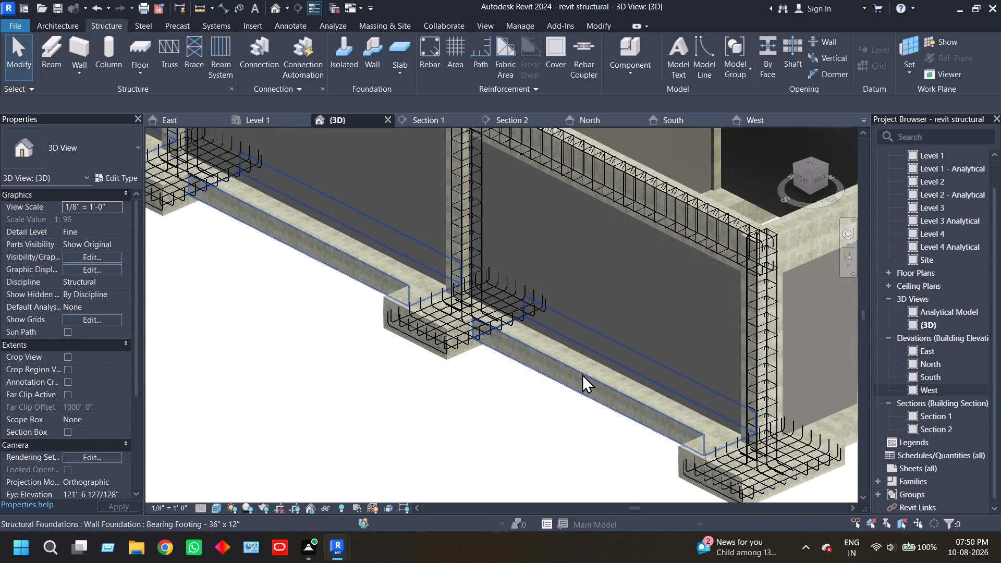
left_click(582, 374)
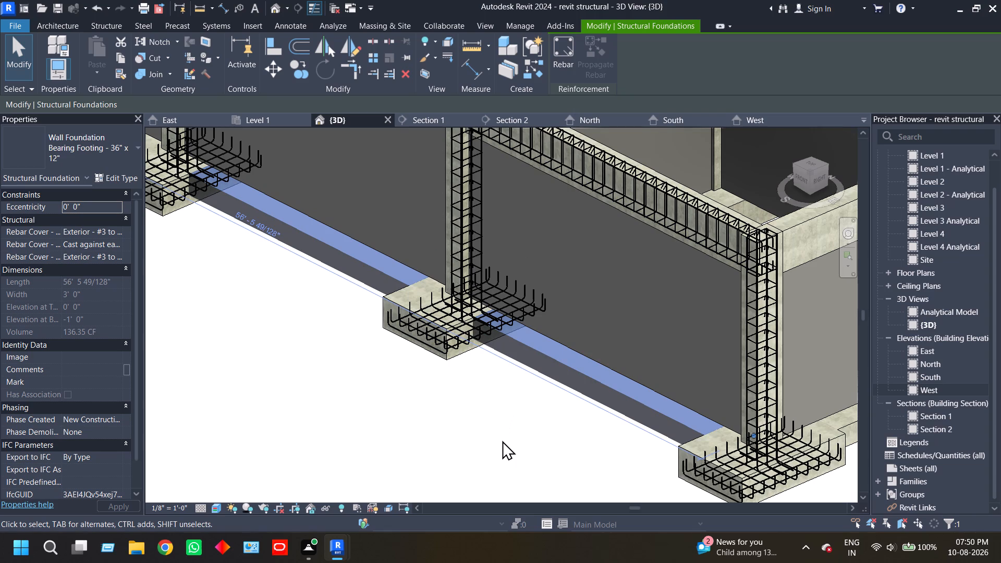
key("Escape")
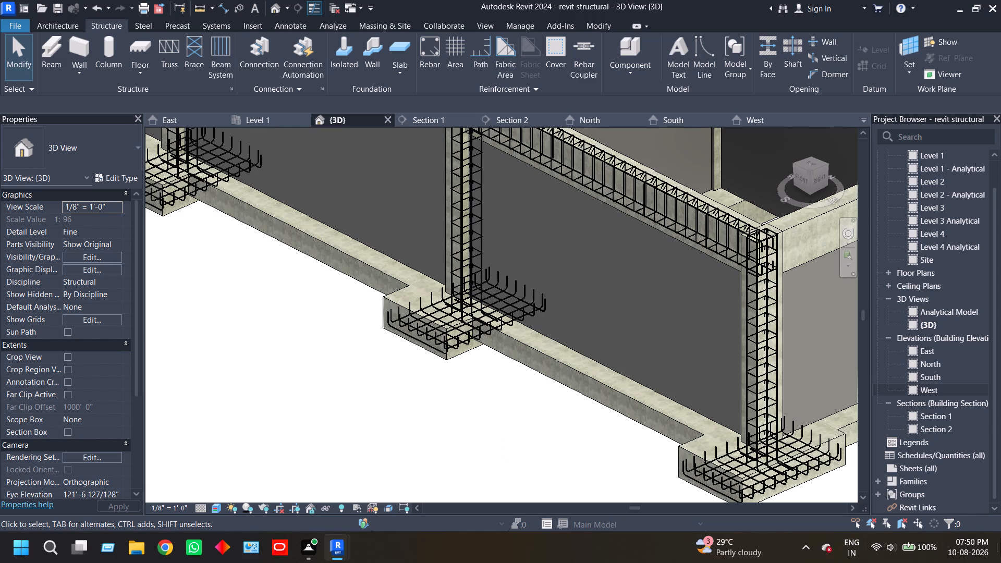
Set the elevation of Level 1 to -5' 0" in the East elevation view.
double_click(950, 352)
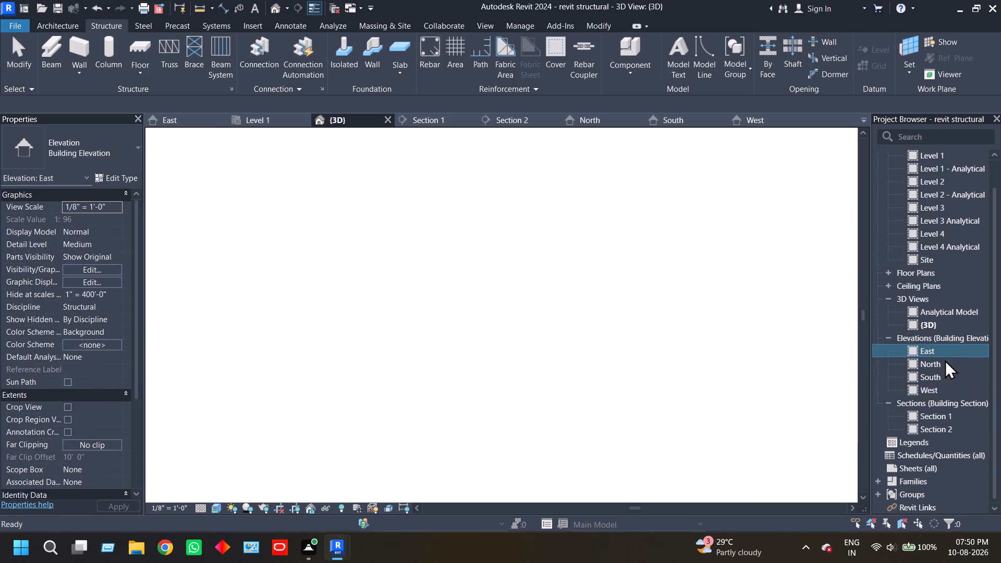
scroll(554, 448, "down", 3)
middle_click_drag(563, 447, 588, 366)
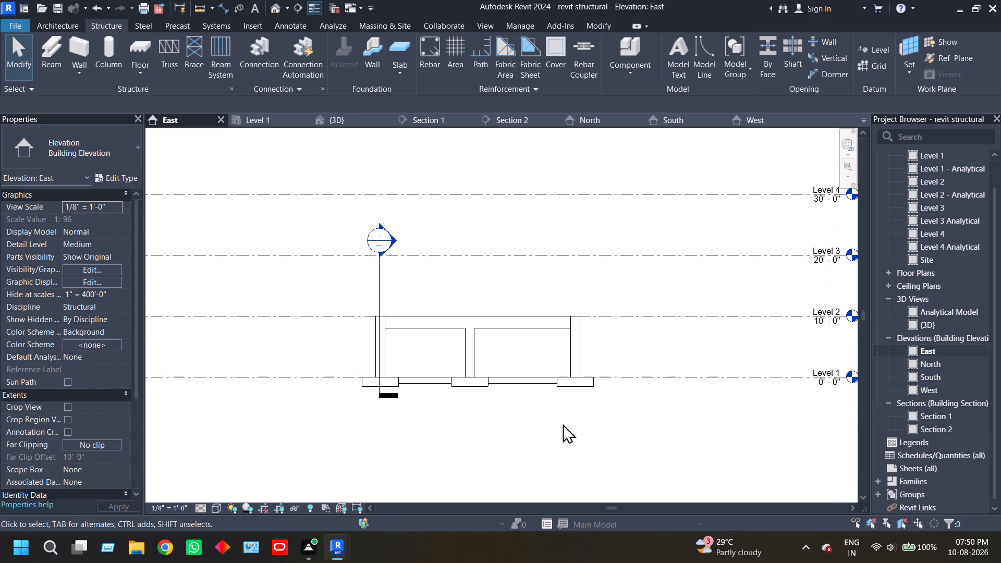
middle_click_drag(686, 424, 517, 412)
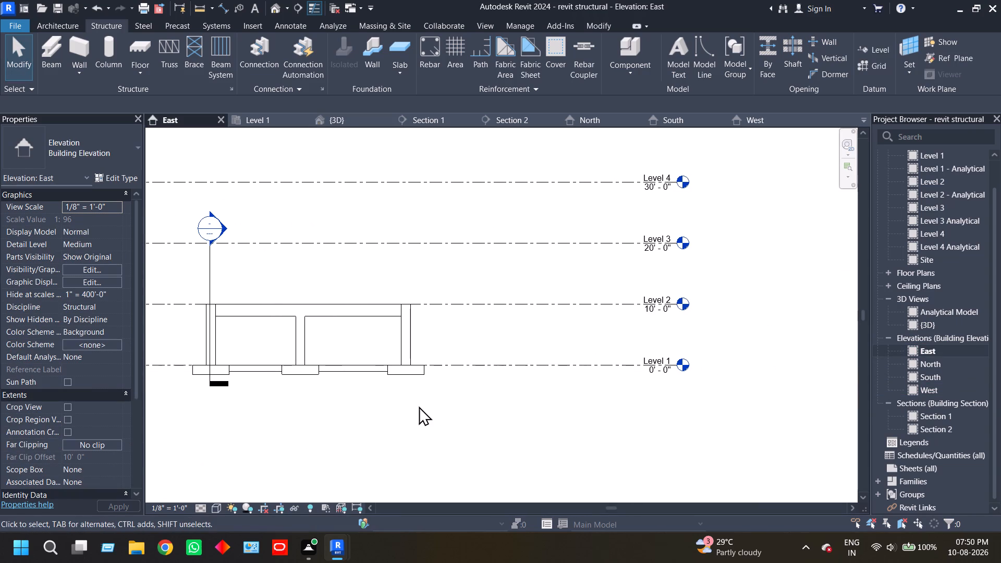
middle_click_drag(419, 406, 500, 357)
left_click(745, 324)
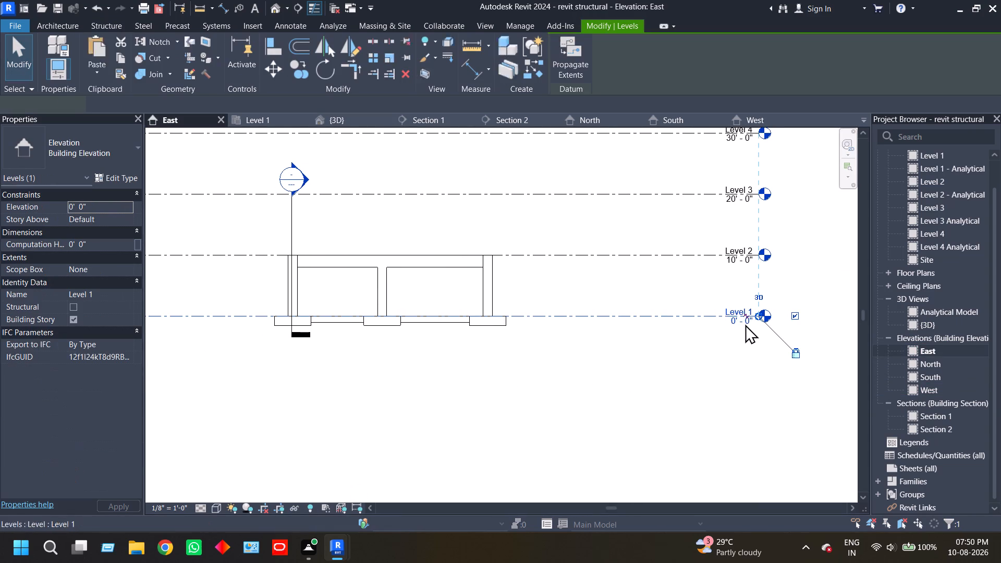
left_click(745, 326)
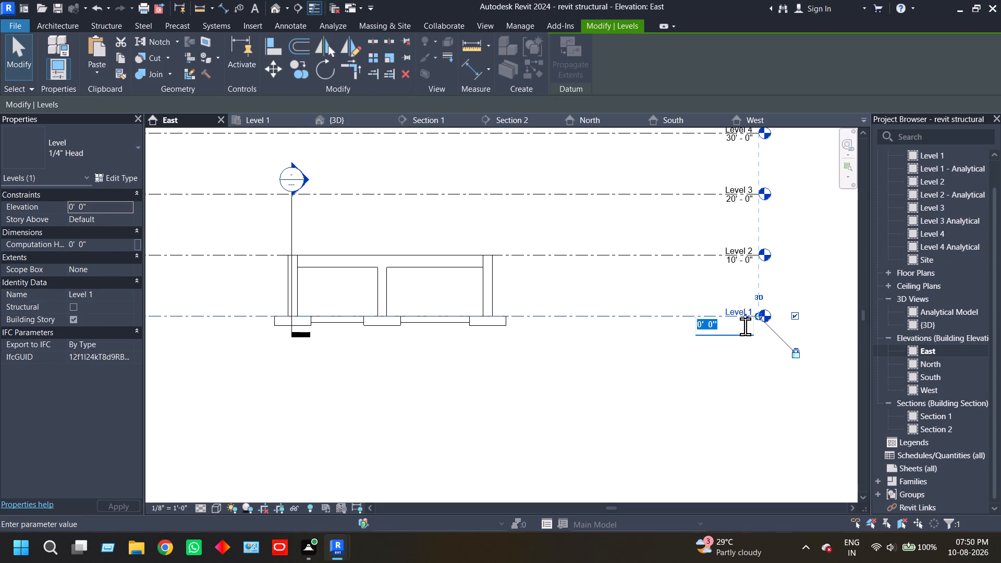
type("-5")
key("Return")
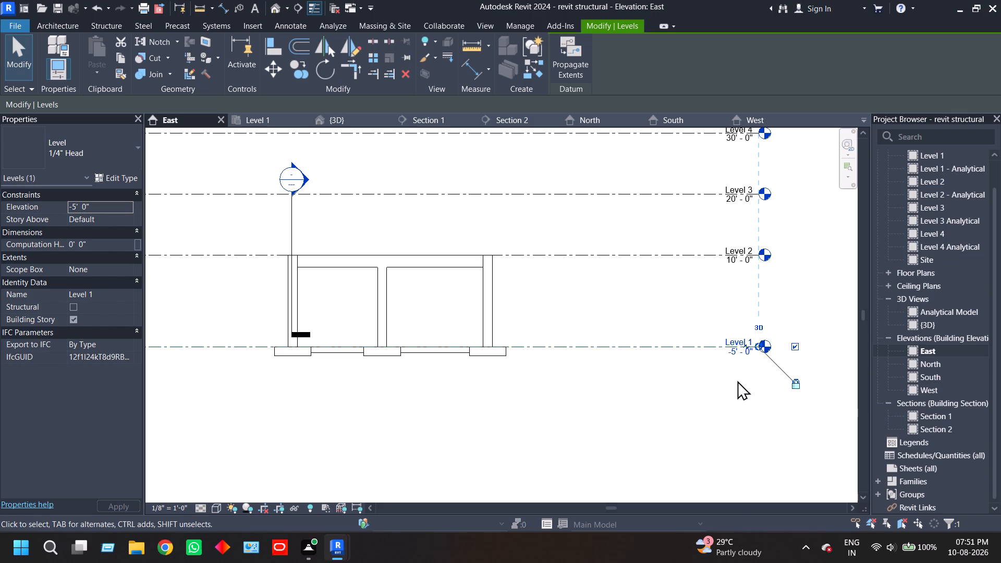
scroll(733, 353, "up", 3)
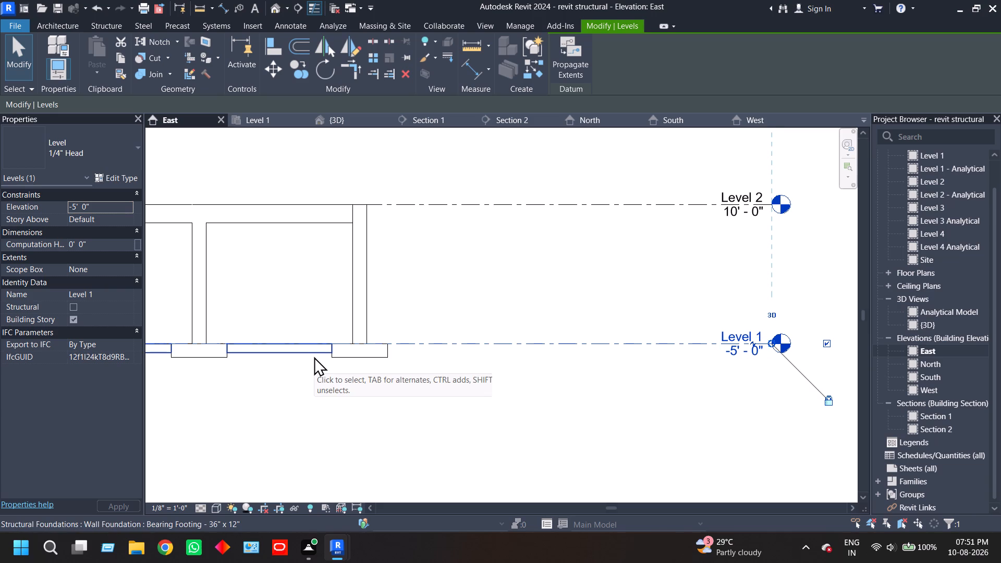
Delete the wall foundations under the front wall and the adjoining right-side end wall in the 3D view.
left_click(355, 125)
scroll(343, 443, "down", 4)
middle_click_drag(343, 443, 326, 334)
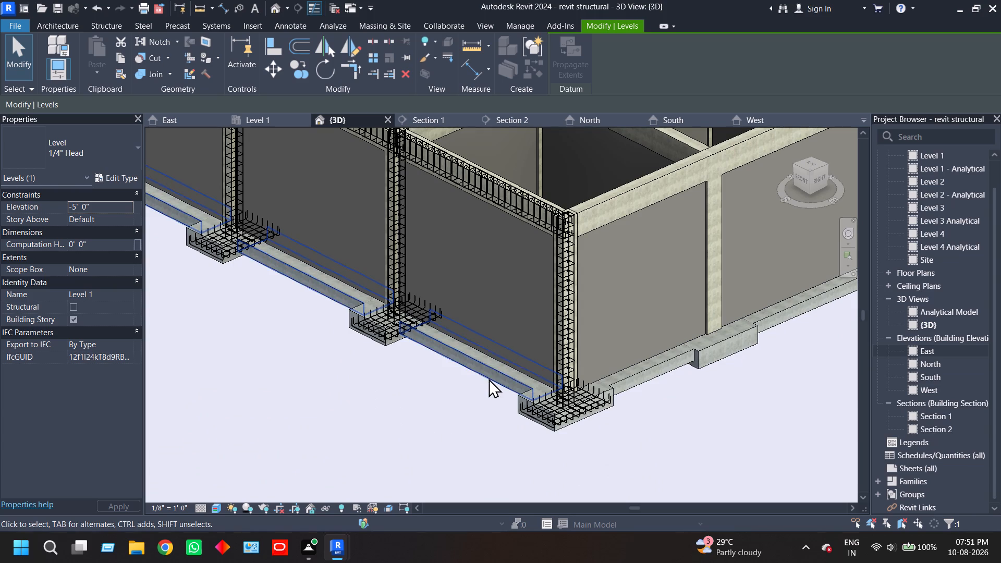
left_click(489, 378)
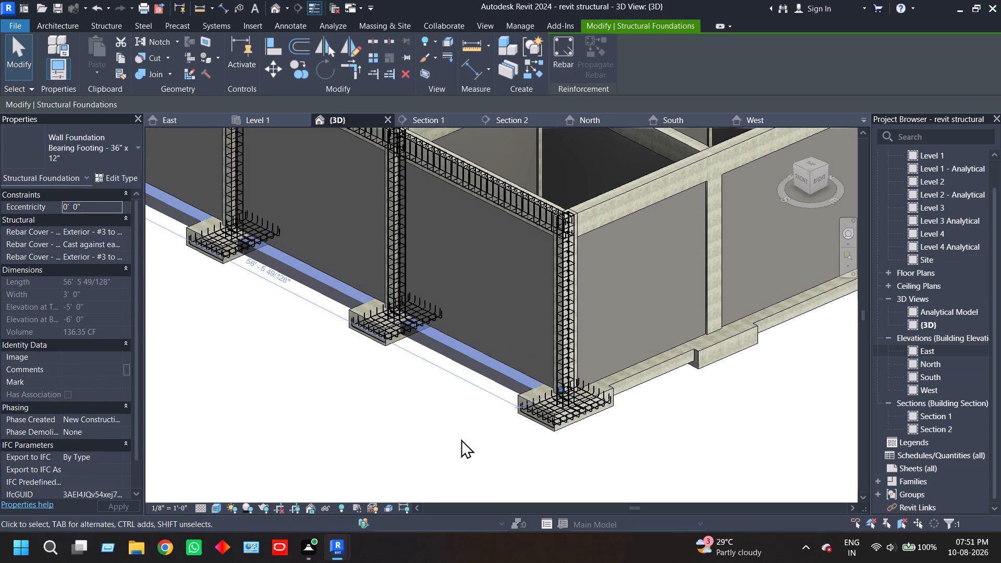
key("Delete")
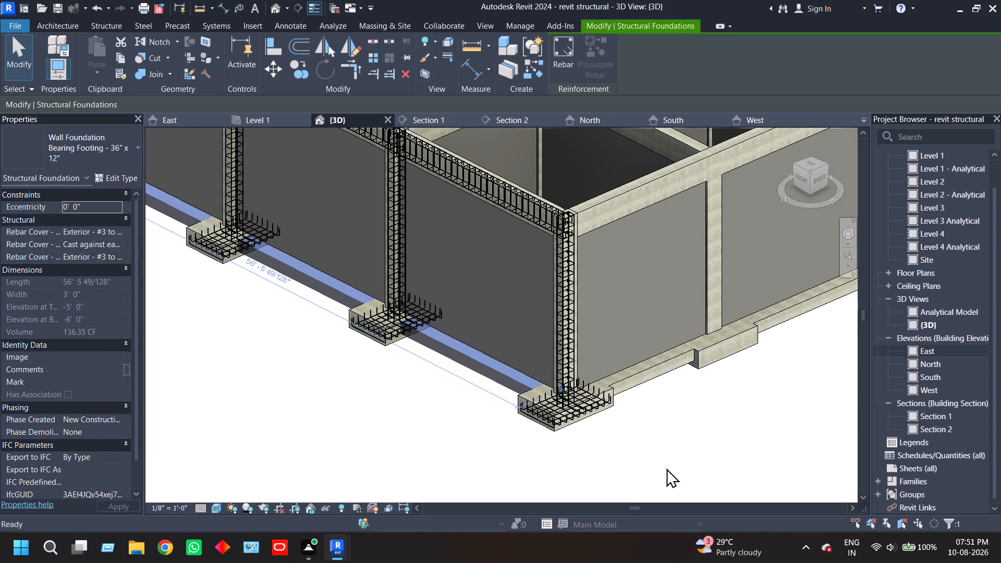
left_click(642, 382)
key("Delete")
scroll(678, 434, "down", 3)
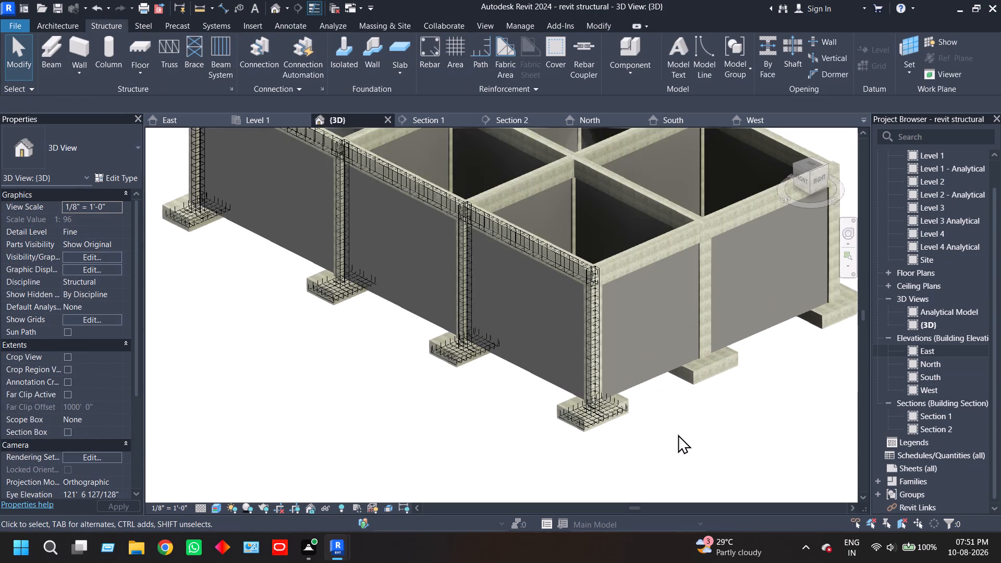
Delete all remaining Bearing Footing - 36" x 12" wall foundations in the project from the 3D view.
middle_click_drag(661, 400, 620, 446, "shift")
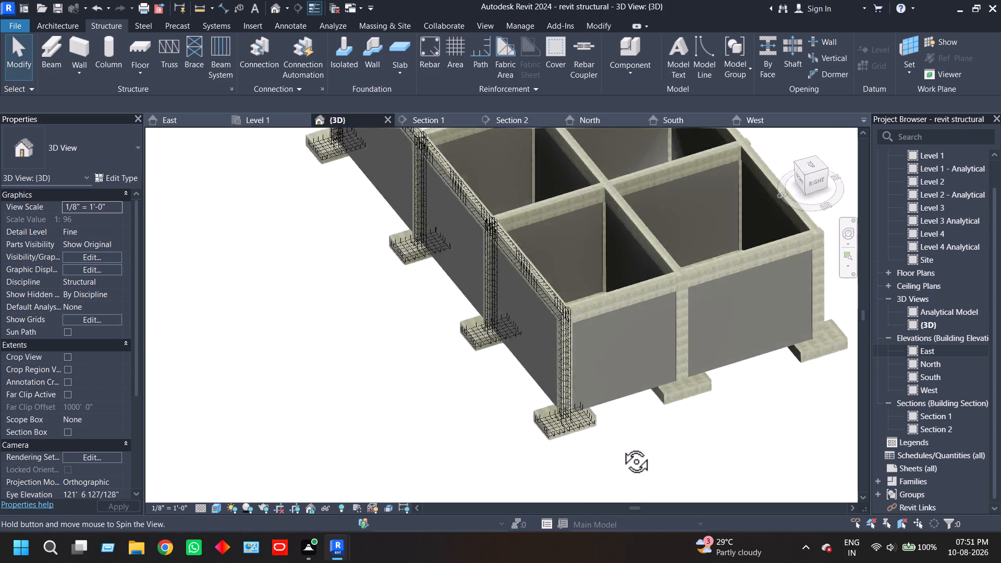
middle_click_drag(620, 446, 597, 487, "shift")
left_click(561, 286)
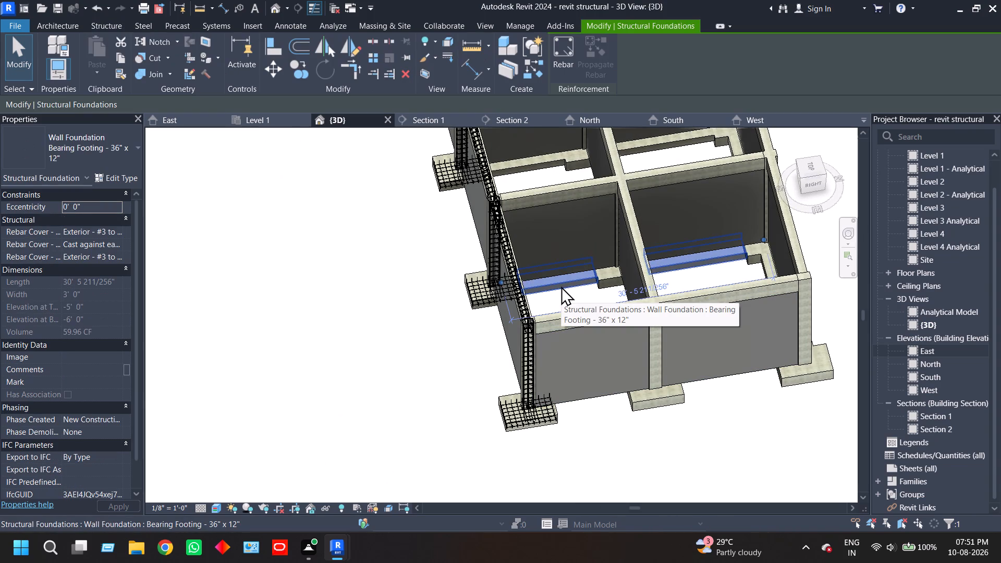
type("sa")
key("Delete")
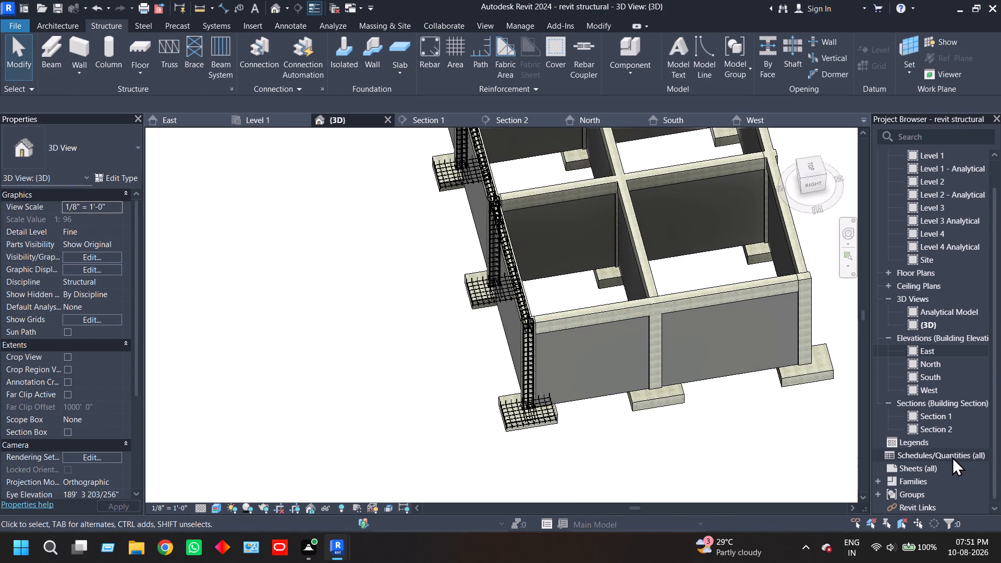
In the East elevation view, select all Generic - 8" walls in the project and set their Top Offset to 0.
double_click(937, 353)
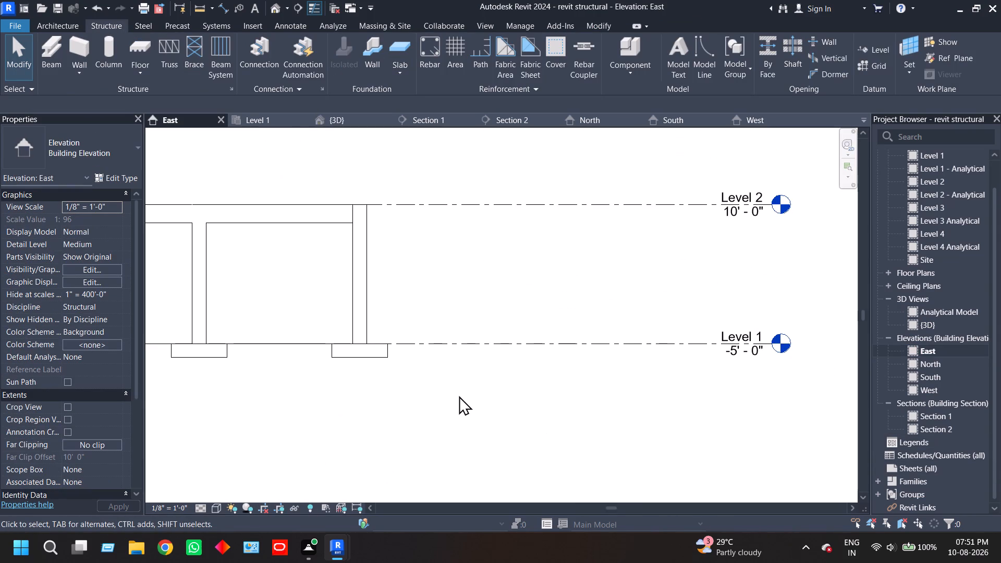
middle_click_drag(442, 397, 680, 399)
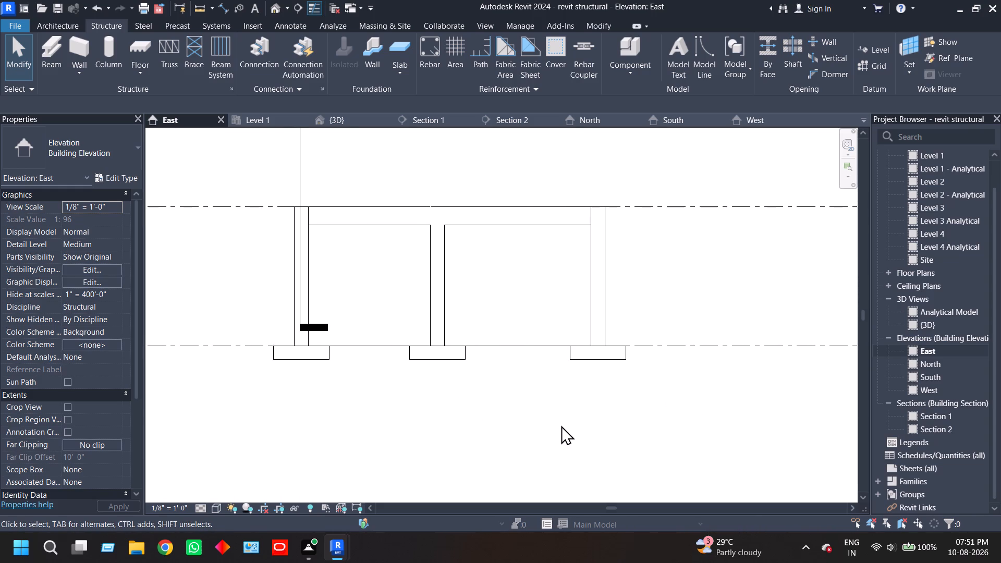
left_click(520, 348)
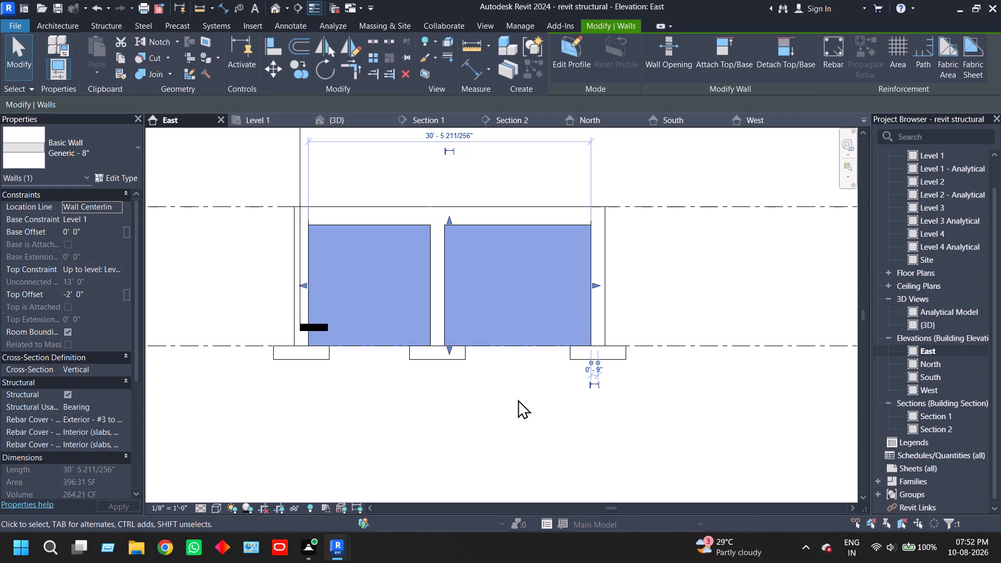
key("s")
key("a")
left_click(117, 291)
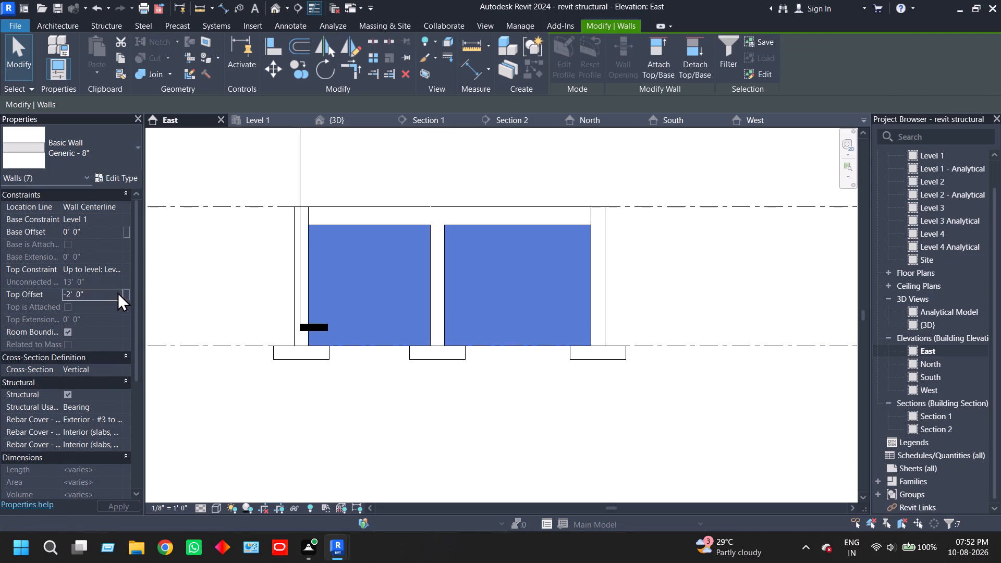
type("0.")
key("BackSpace")
key("Return")
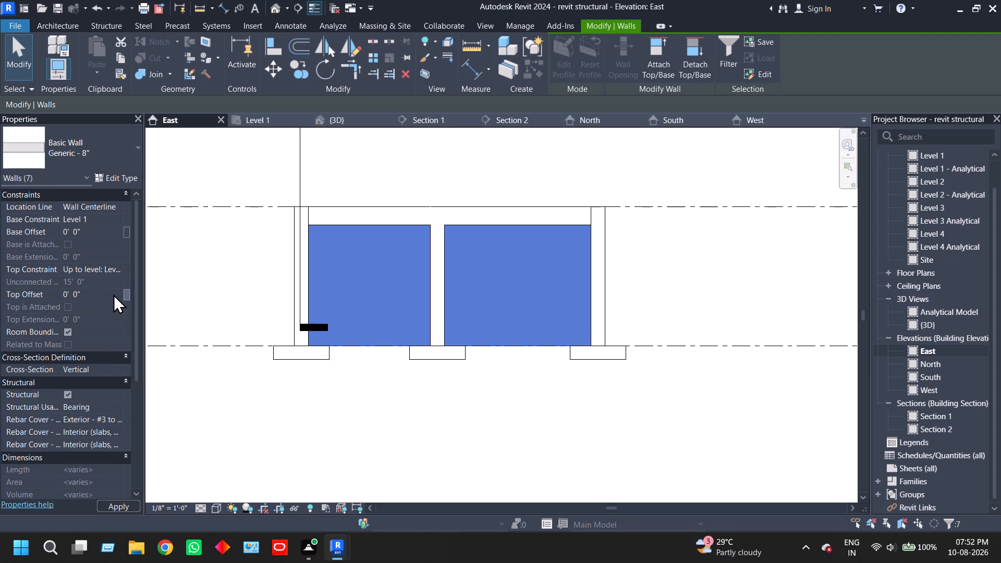
left_click(215, 395)
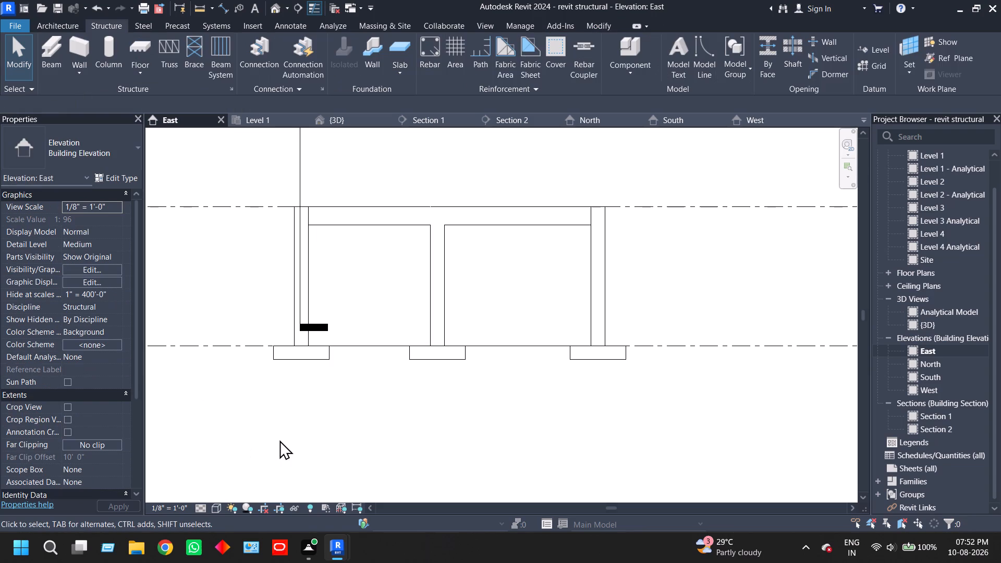
Inspect the front wall in 3D and lower its top to the underside of the beams, at a Top Offset of -2' 0".
left_click(344, 116)
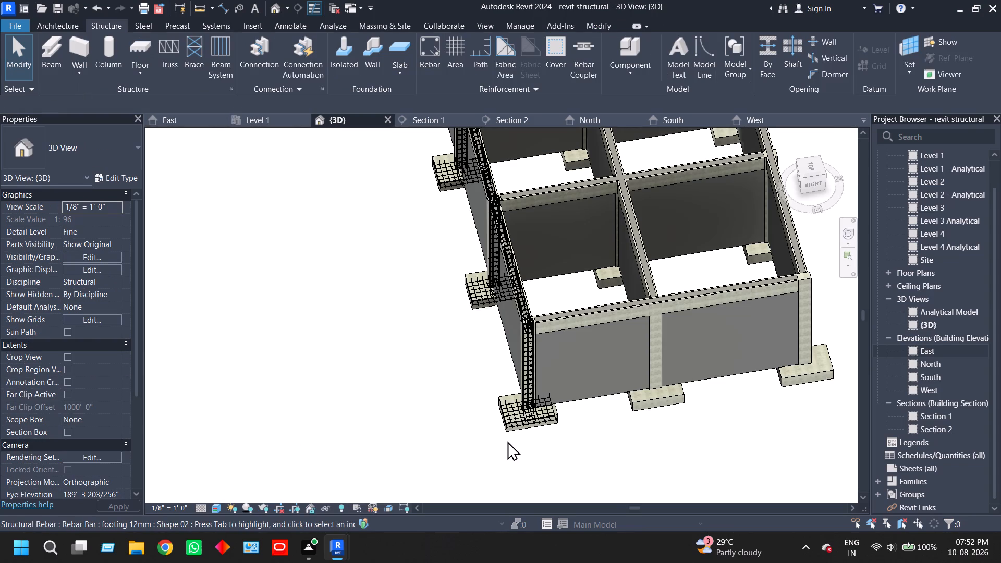
middle_click_drag(451, 449, 493, 361, "shift")
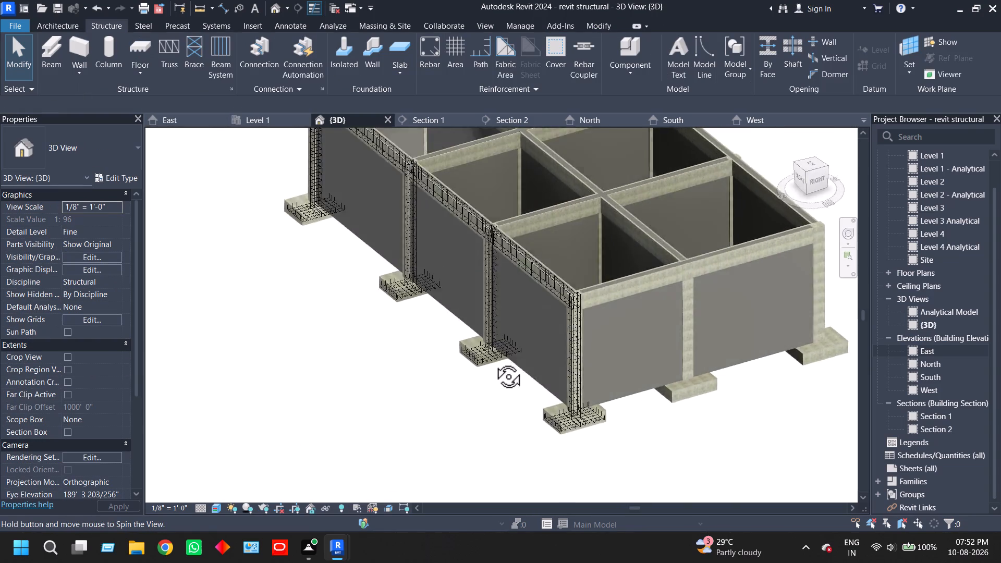
middle_click_drag(493, 361, 538, 346, "shift")
left_click(544, 373)
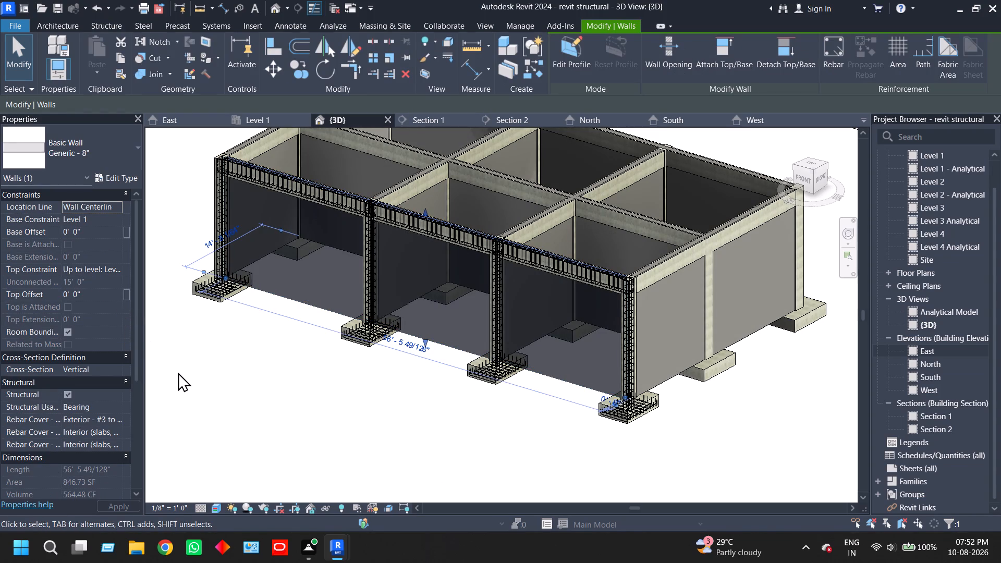
scroll(614, 265, "up", 6)
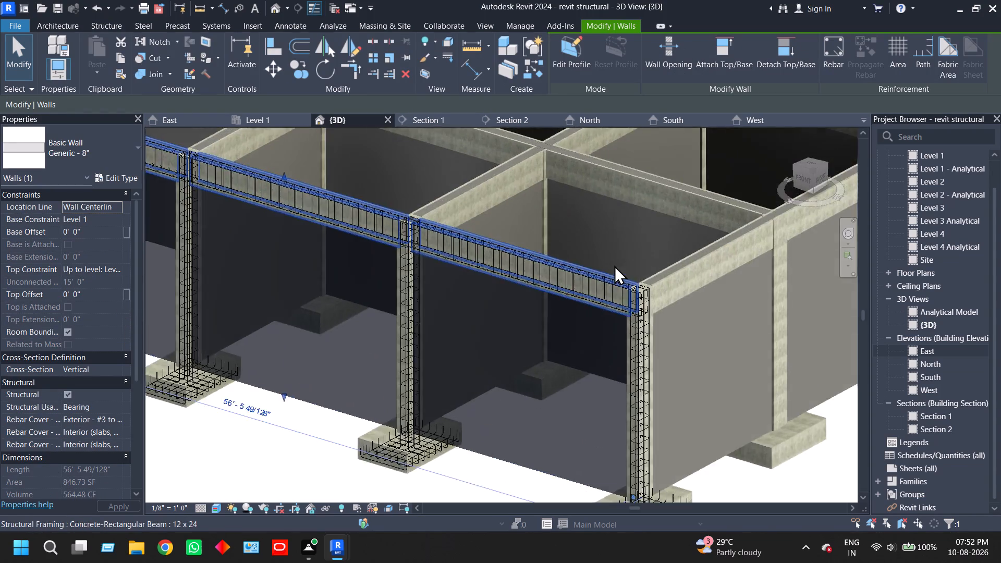
scroll(614, 265, "up", 2)
scroll(653, 426, "down", 6)
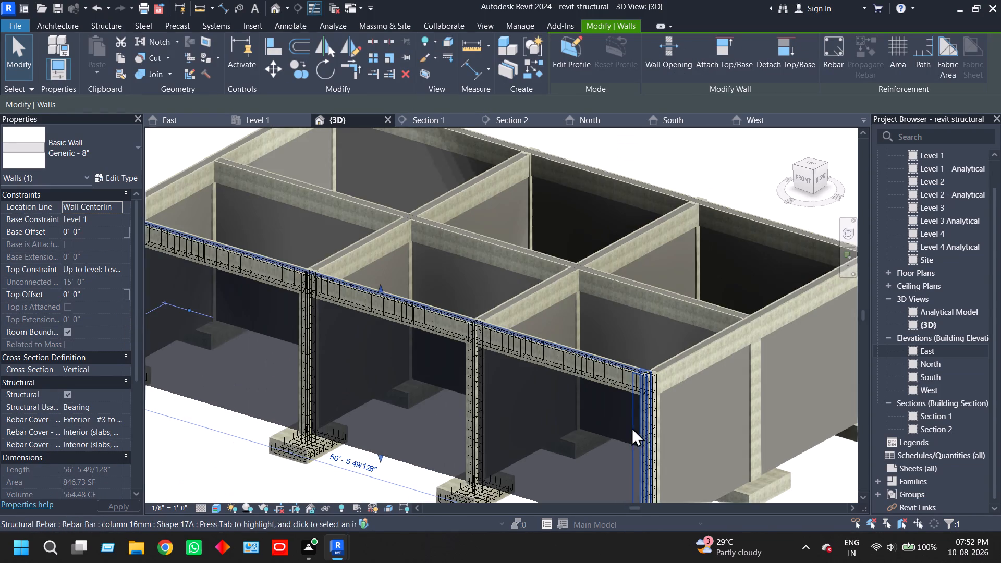
middle_click_drag(532, 438, 593, 399)
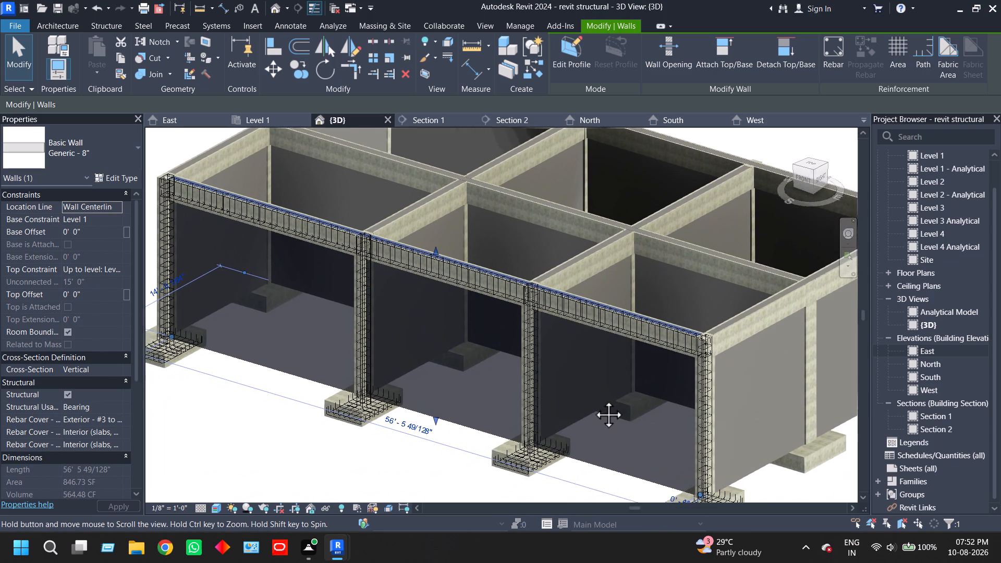
middle_click_drag(593, 399, 600, 395)
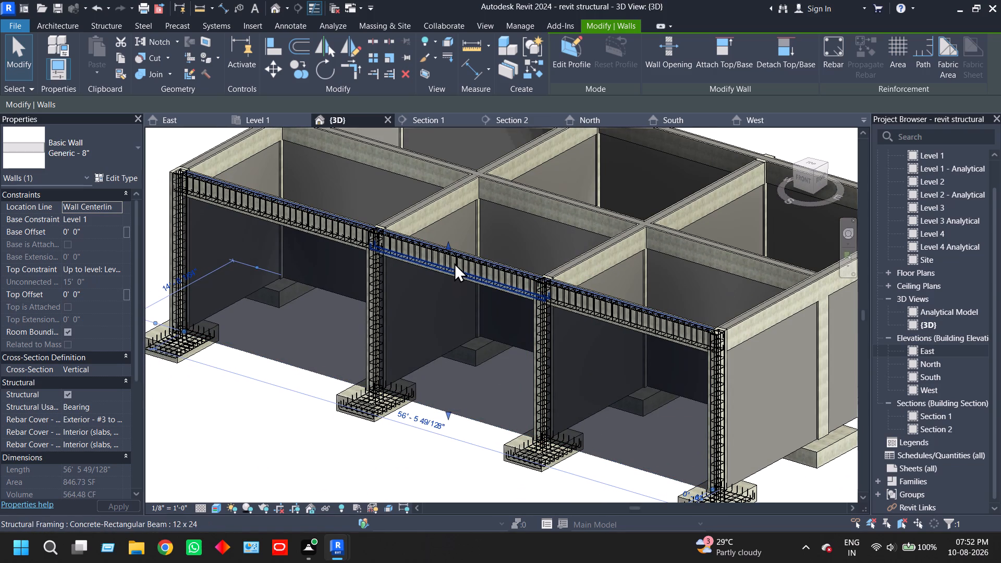
scroll(454, 263, "up", 3)
scroll(463, 328, "down", 2)
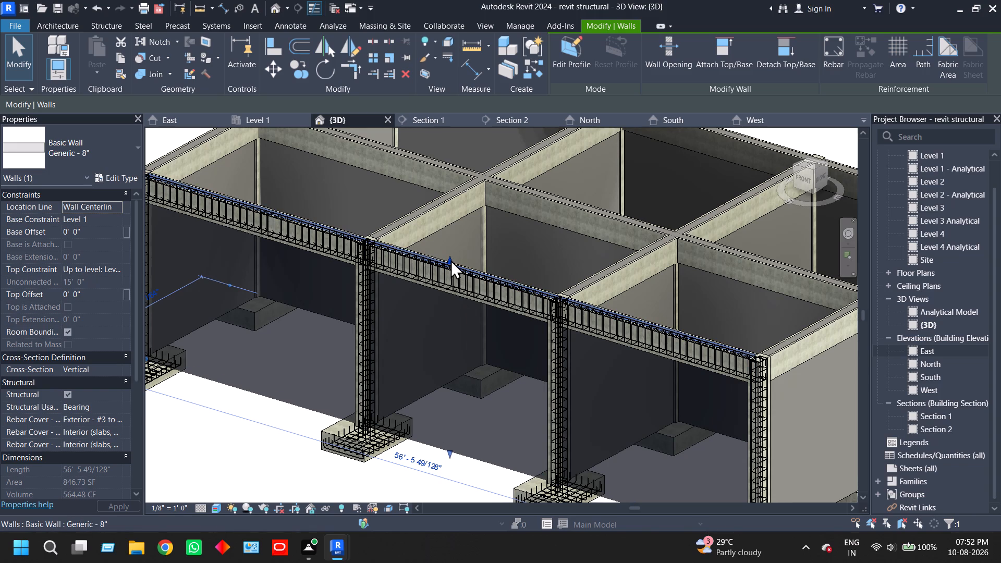
left_click_drag(450, 259, 442, 291)
left_click(260, 452)
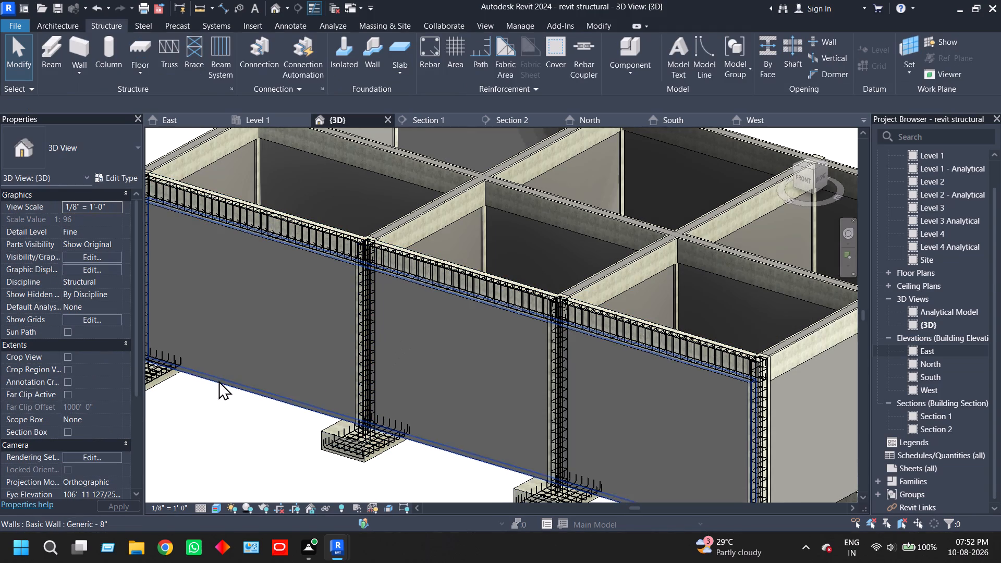
left_click(311, 373)
left_click(299, 400)
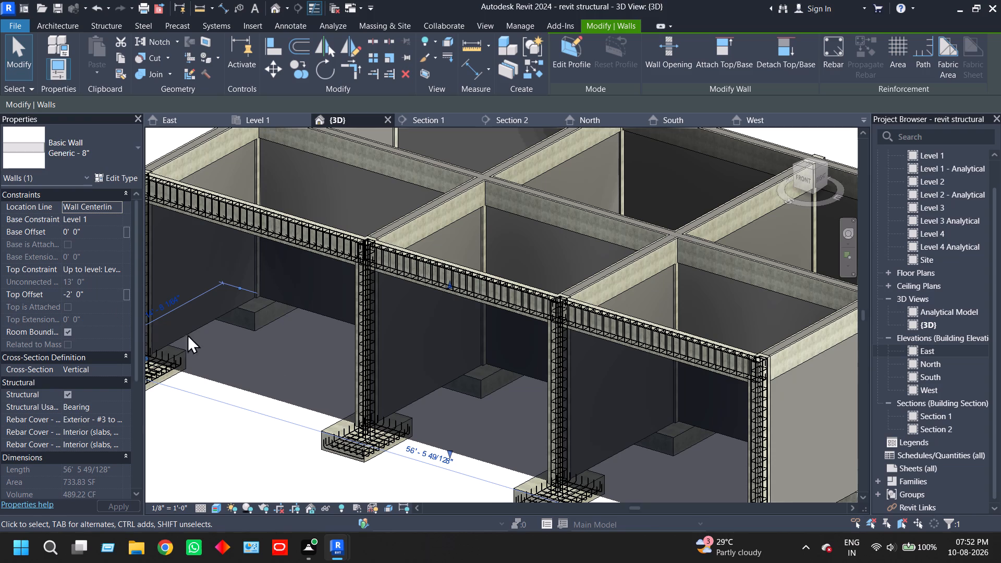
Set the elevation of Level 1 to 0' 0" in the East elevation view.
double_click(943, 348)
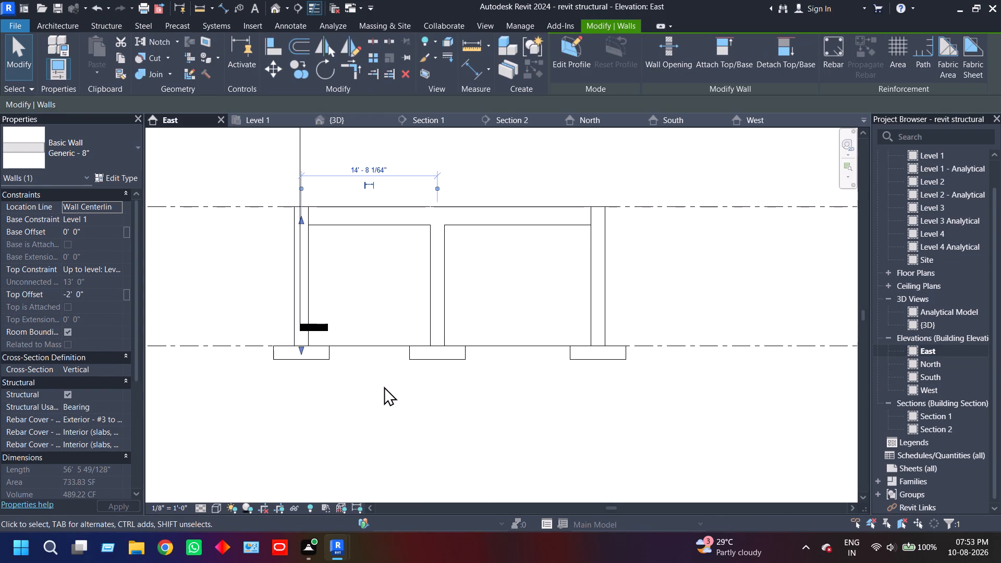
scroll(567, 391, "down", 4)
middle_click_drag(618, 403, 460, 373)
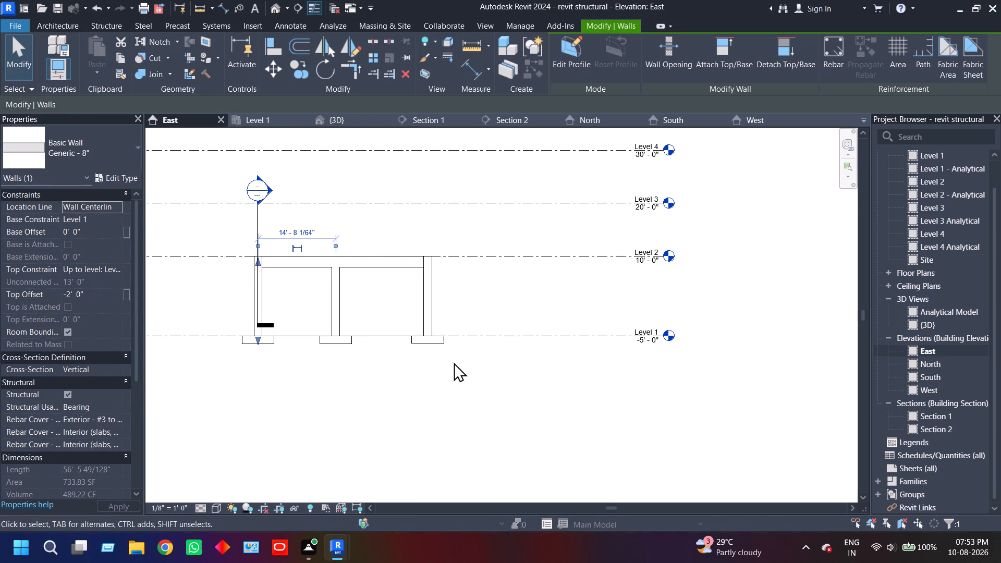
scroll(446, 346, "up", 4)
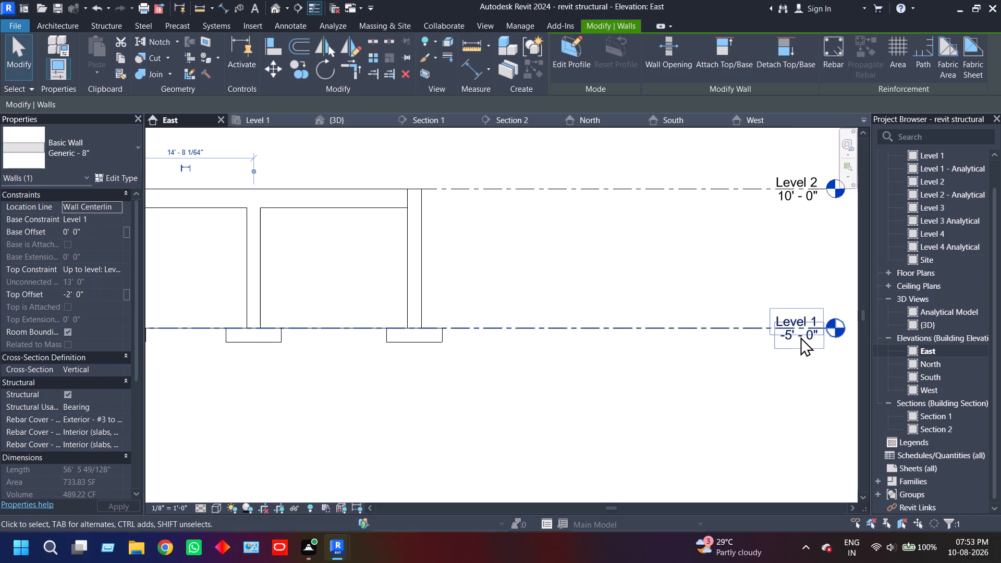
left_click(799, 340)
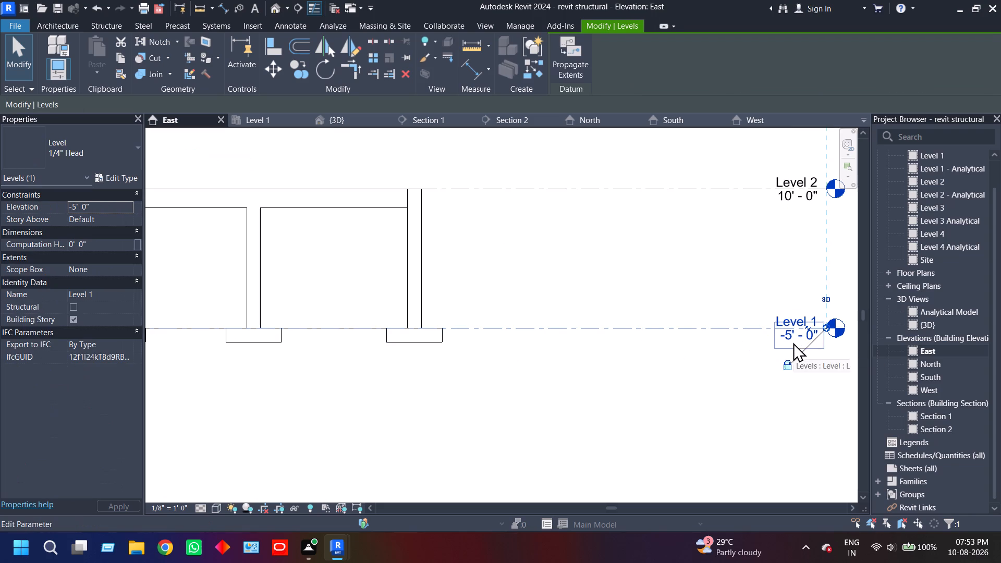
left_click(793, 342)
key("0")
key("Return")
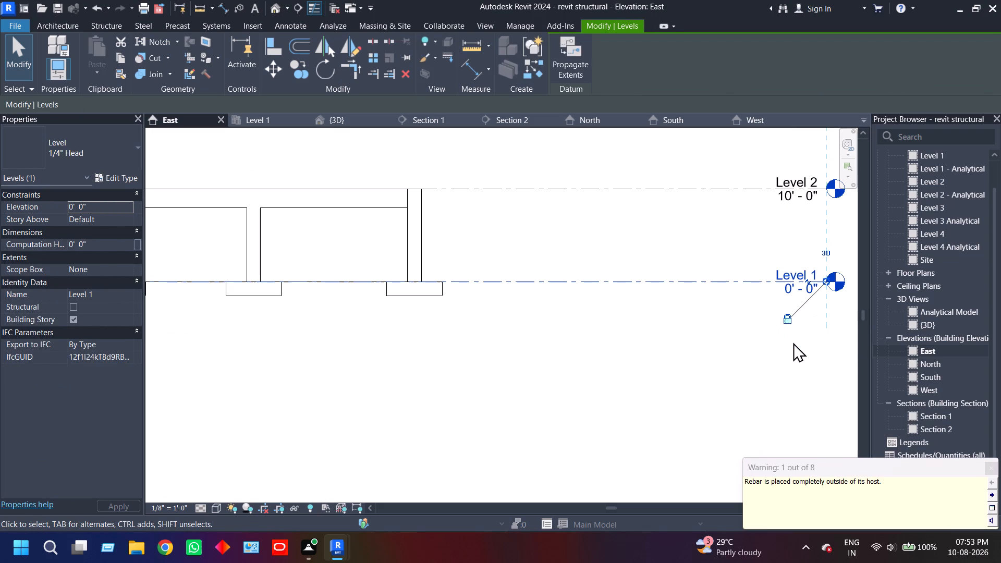
left_click(495, 375)
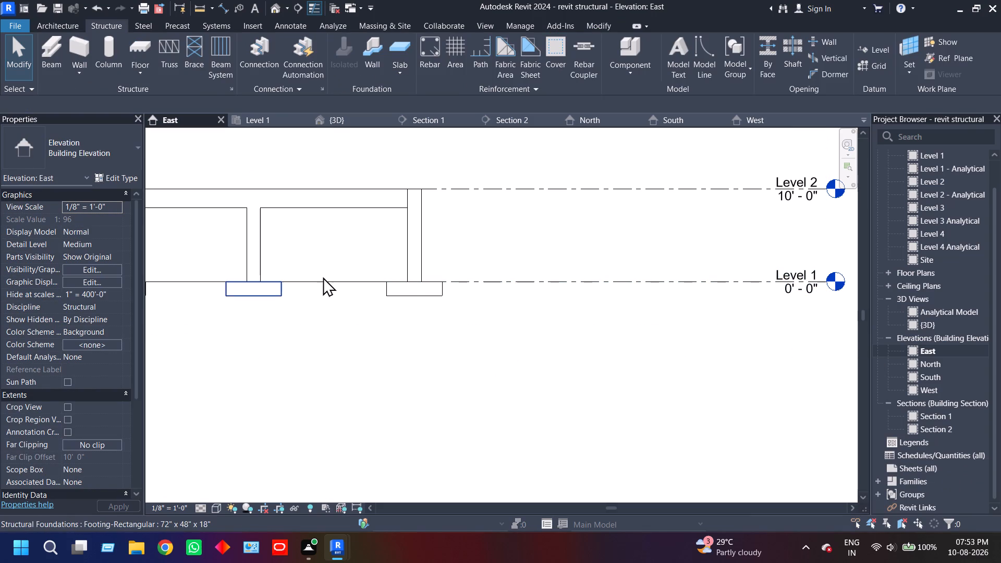
In the 3D view, select all Generic - 8" walls in the project and set their Top Offset to -2' 0".
left_click(323, 278)
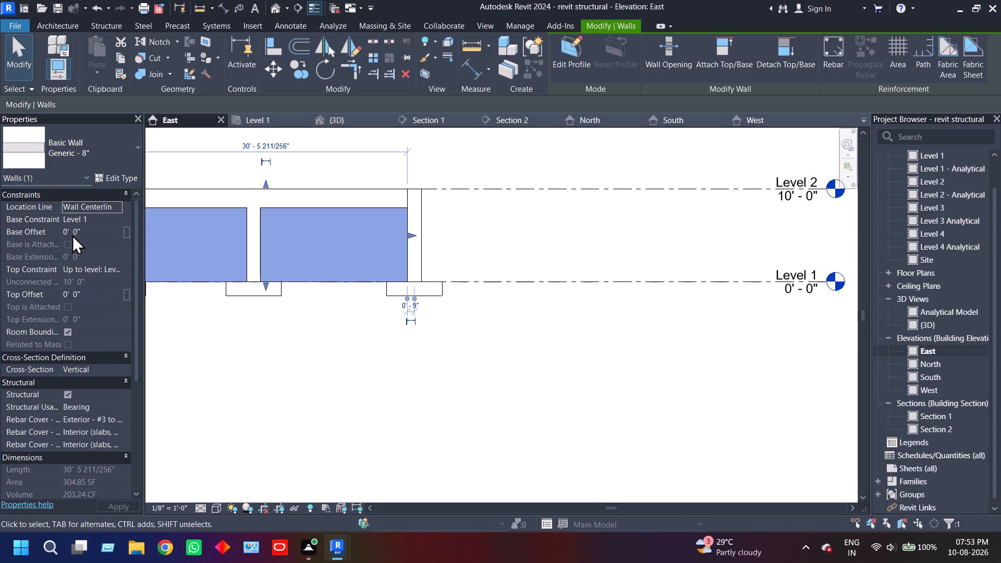
left_click(91, 292)
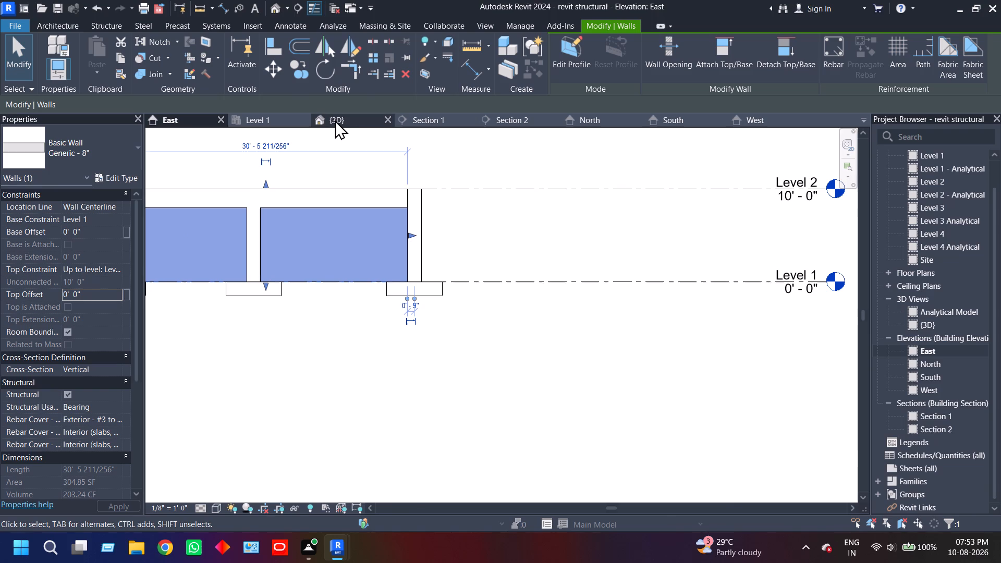
left_click(335, 120)
left_click(430, 456)
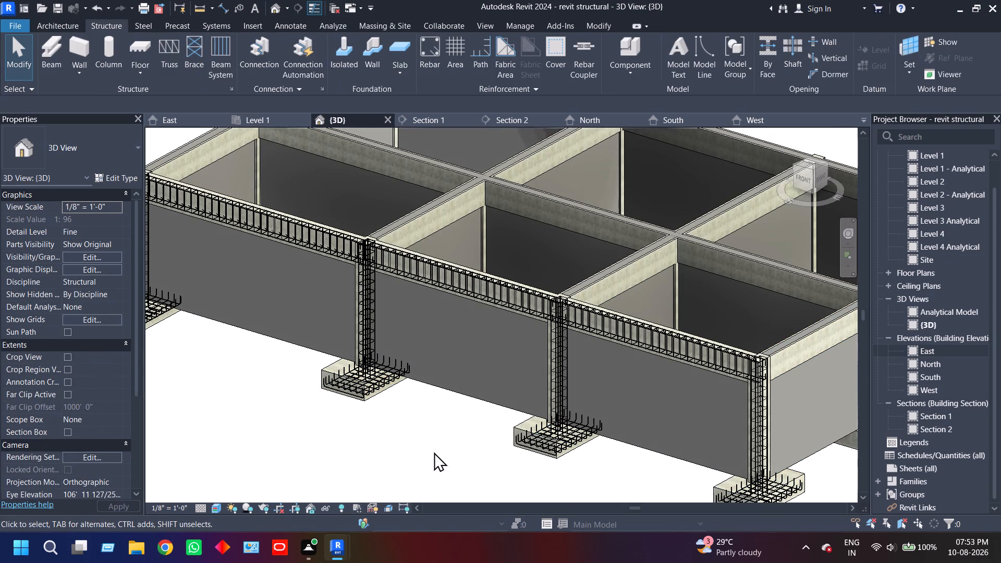
scroll(454, 426, "down", 2)
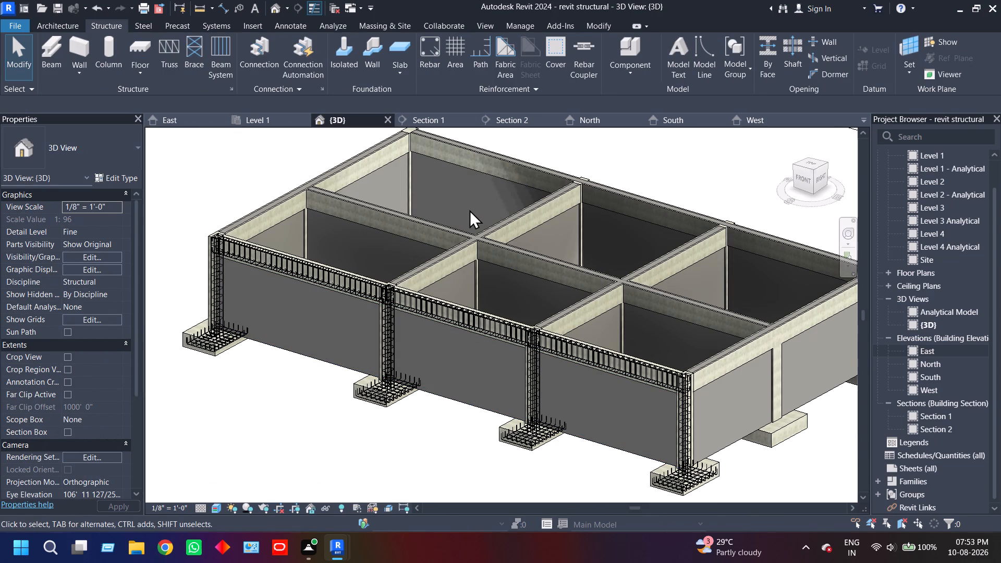
left_click(472, 401)
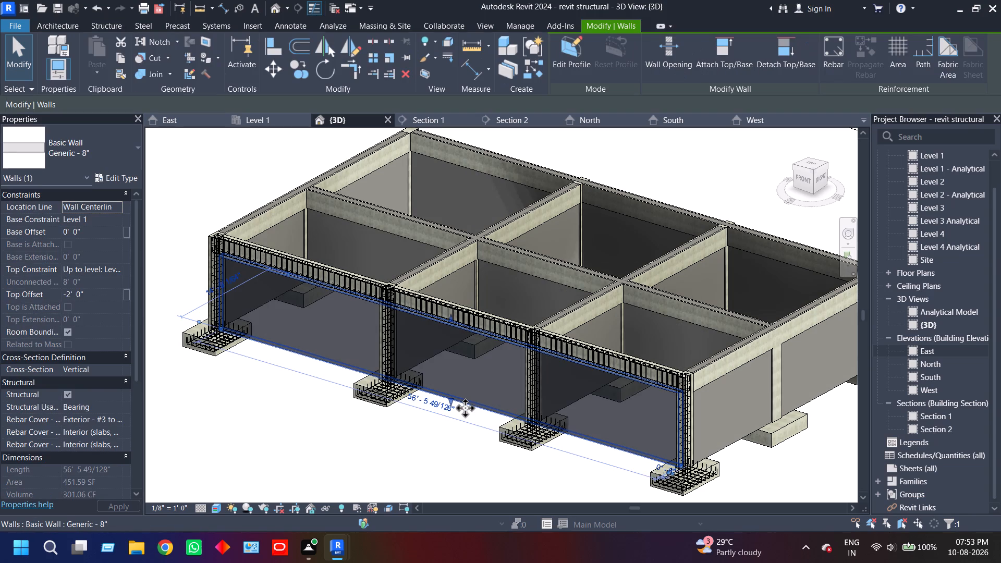
key("s")
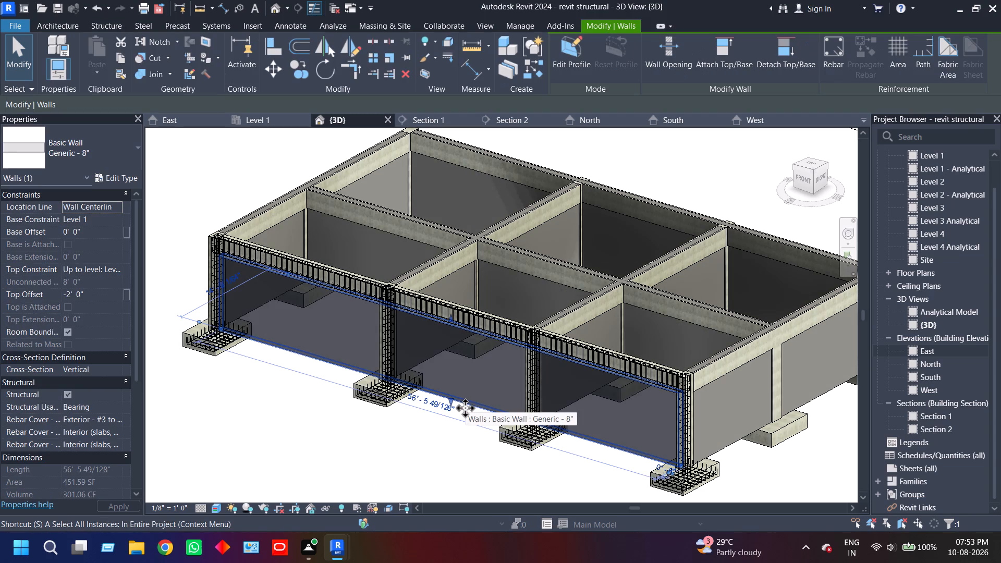
type("sa")
left_click(437, 456)
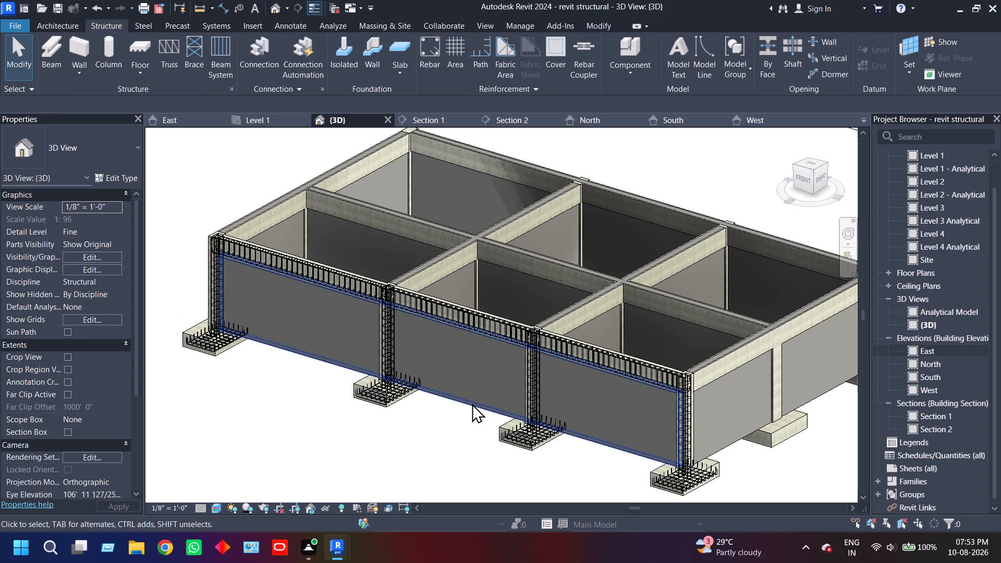
left_click(472, 403)
type("sa")
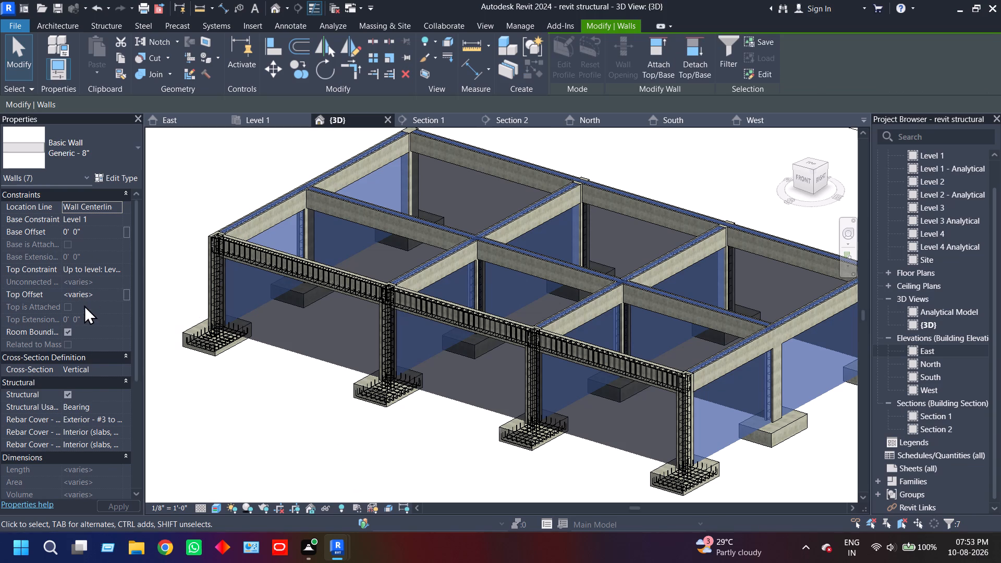
left_click(107, 293)
left_click_drag(107, 295, 17, 283)
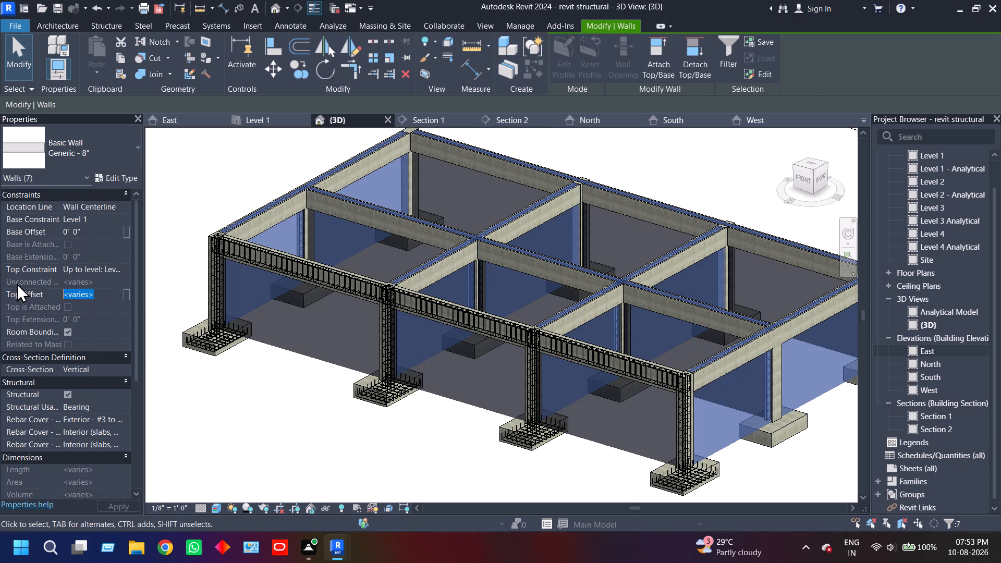
type("-2")
key("Return")
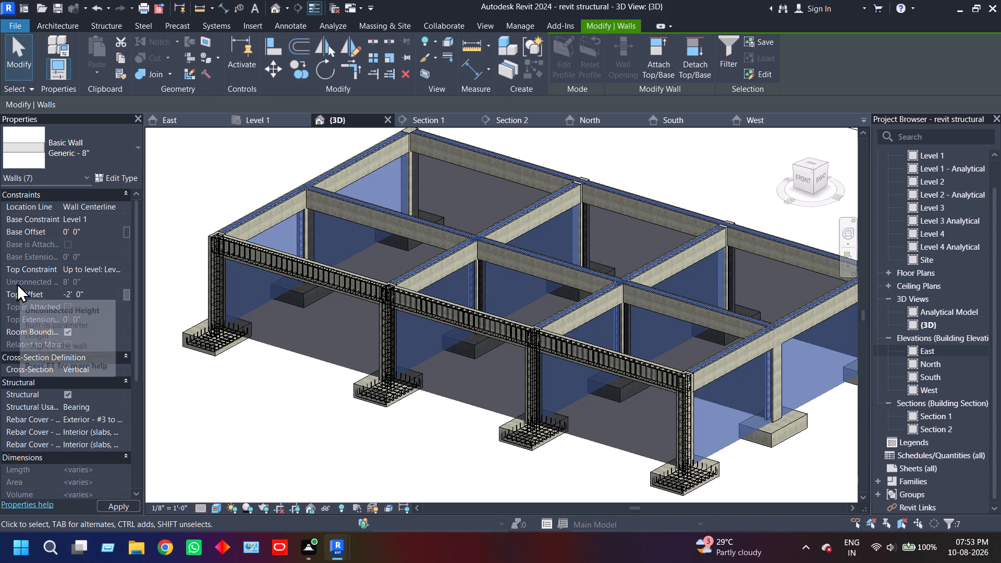
left_click(210, 456)
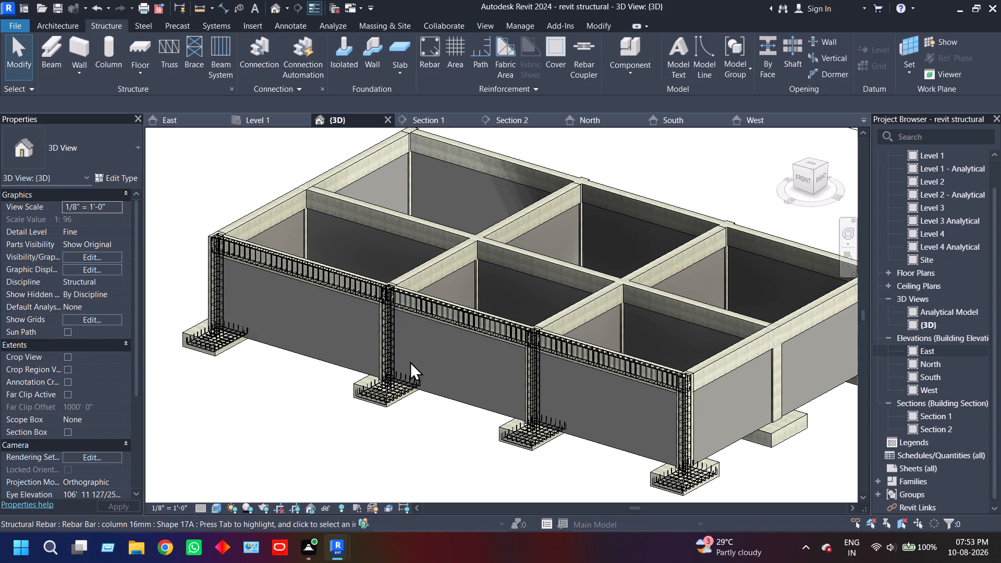
Check the front wall's properties and inspect how the walls meet the beams, columns and footings in 3D.
left_click(459, 400)
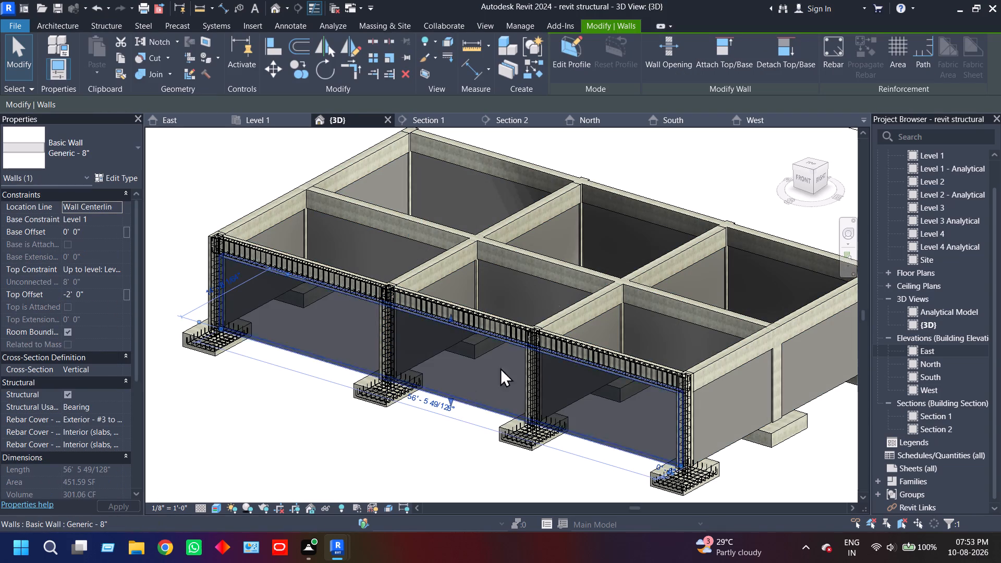
left_click(695, 179)
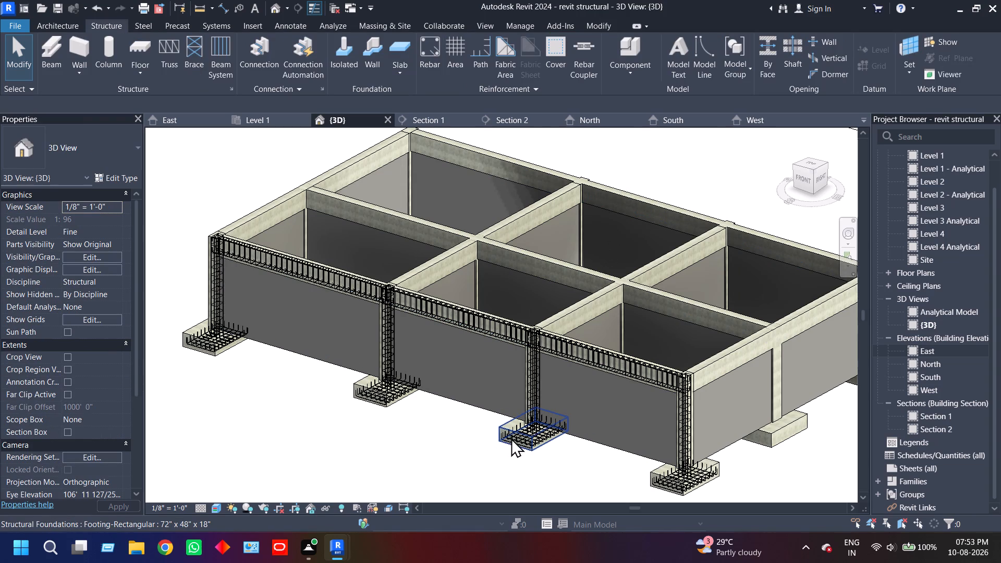
scroll(498, 419, "up", 7)
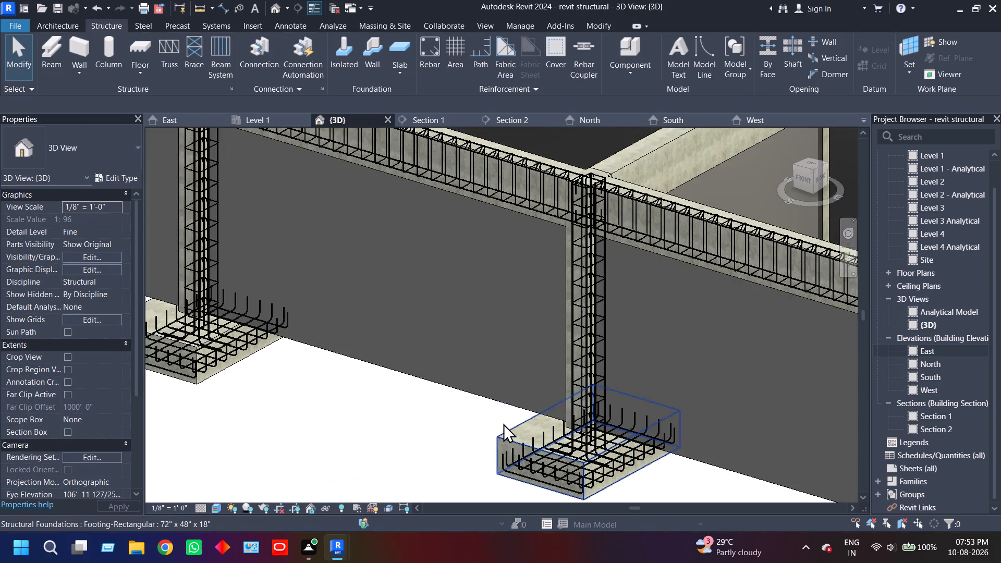
scroll(426, 425, "down", 5)
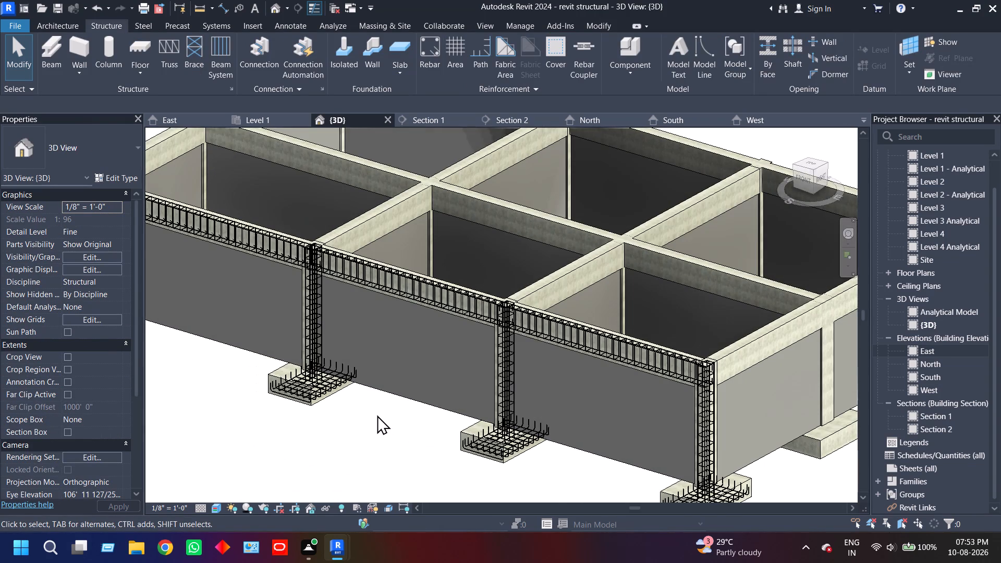
scroll(369, 426, "down", 1)
middle_click_drag(369, 426, 342, 452)
scroll(342, 452, "down", 1)
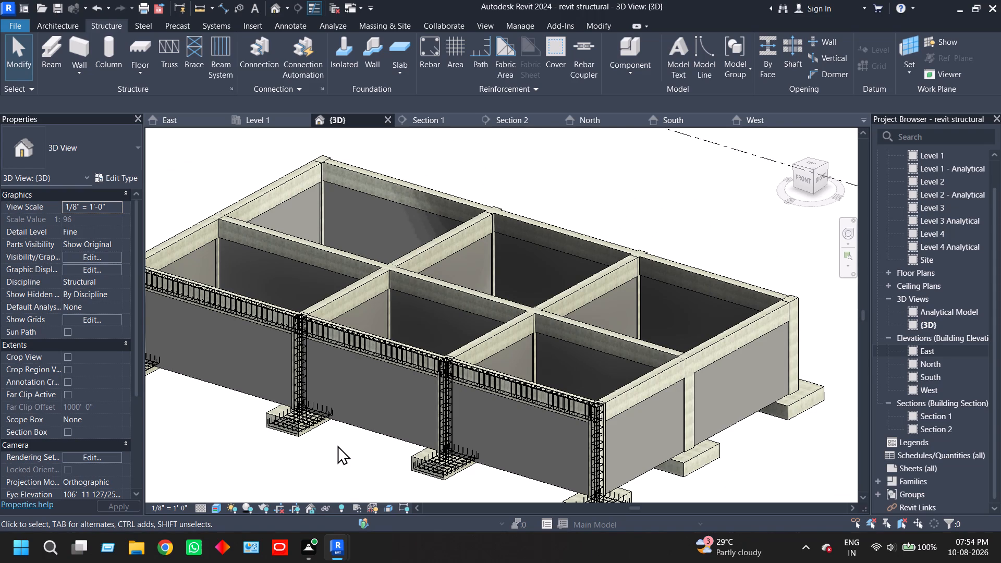
scroll(280, 374, "up", 8)
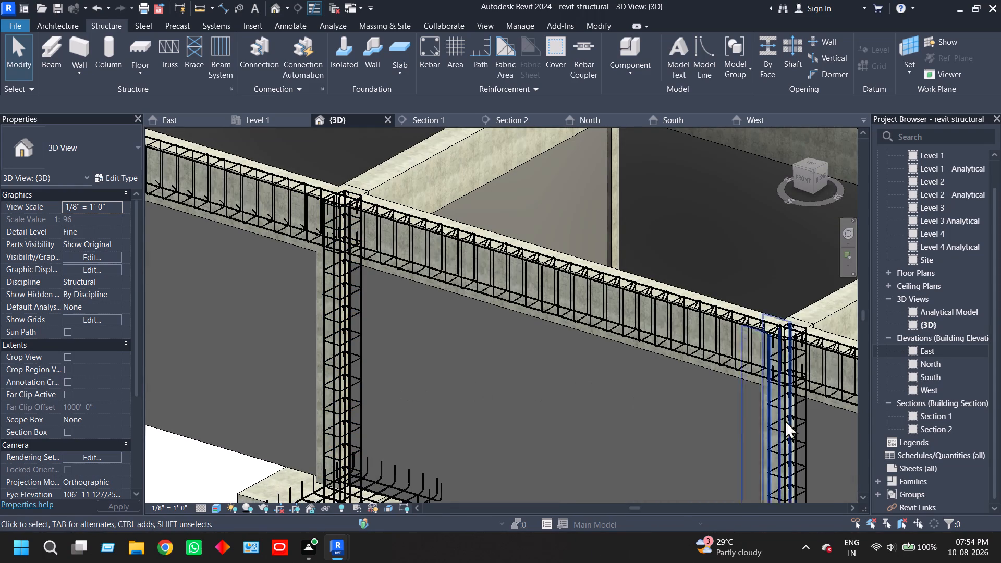
Open the East elevation view with the whole structure and all levels in sight.
double_click(949, 350)
scroll(477, 355, "down", 3)
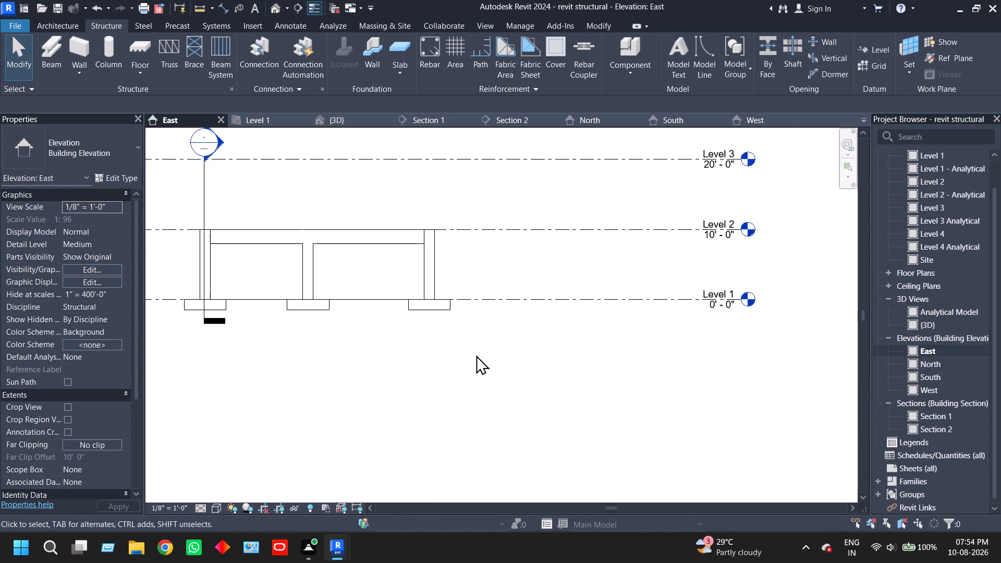
scroll(476, 355, "down", 4)
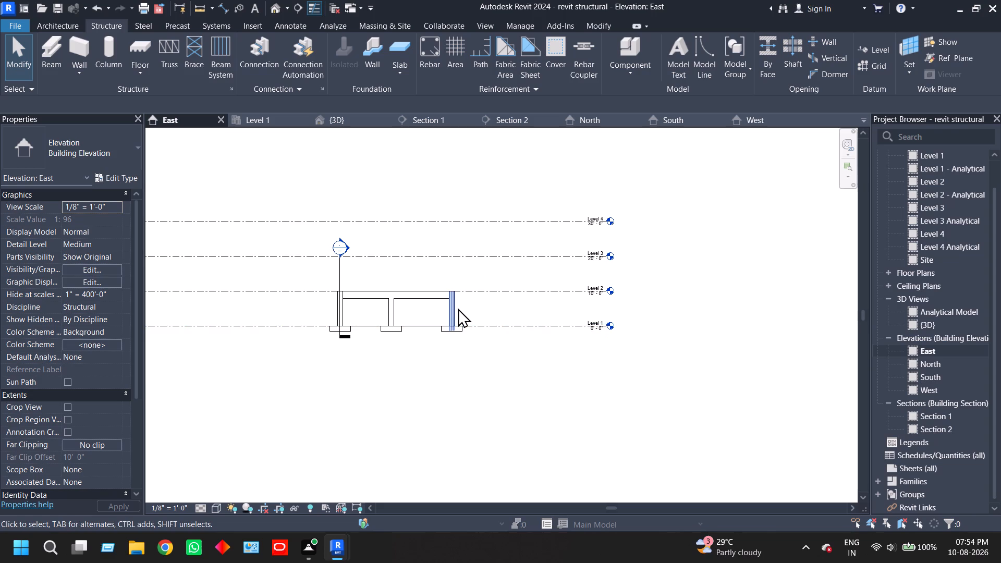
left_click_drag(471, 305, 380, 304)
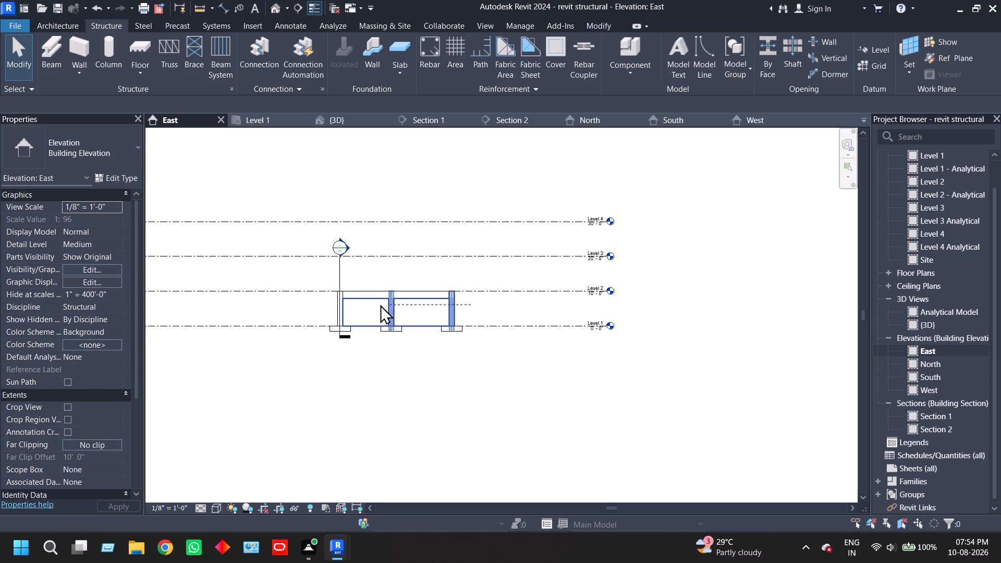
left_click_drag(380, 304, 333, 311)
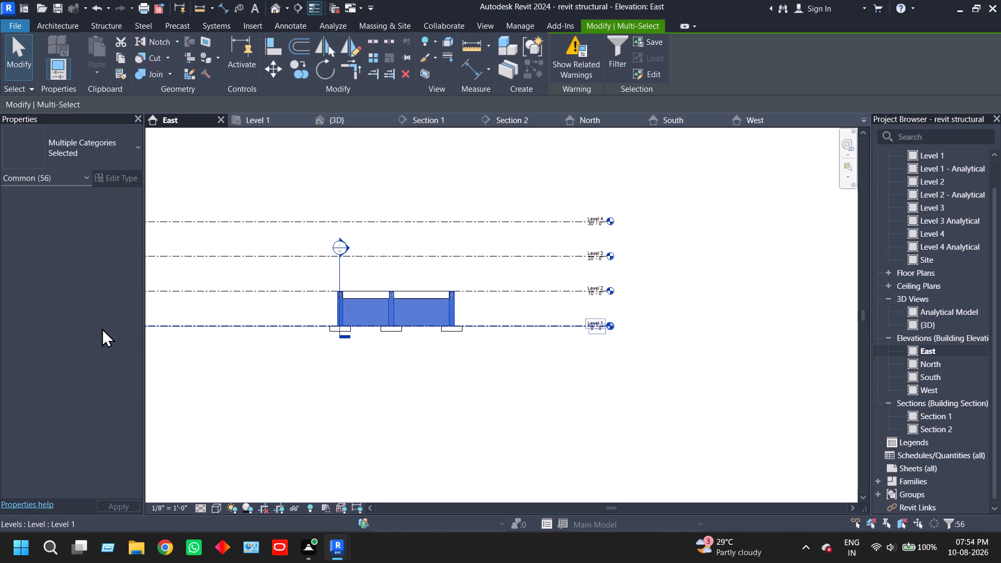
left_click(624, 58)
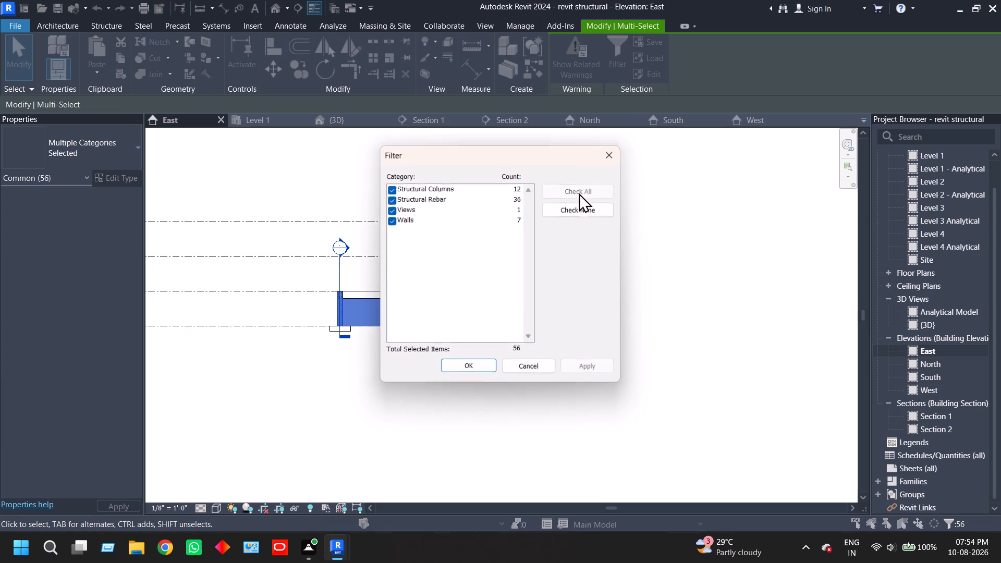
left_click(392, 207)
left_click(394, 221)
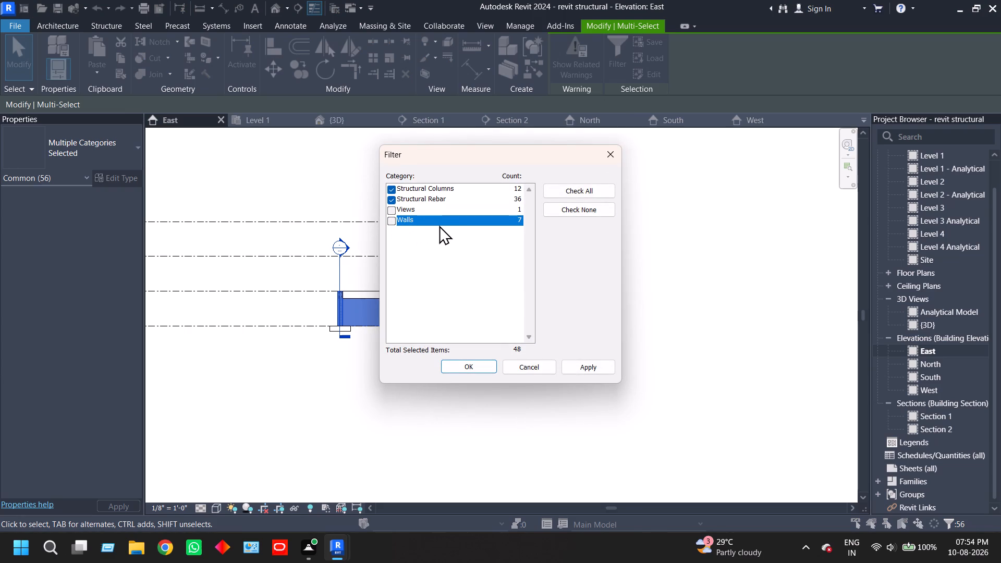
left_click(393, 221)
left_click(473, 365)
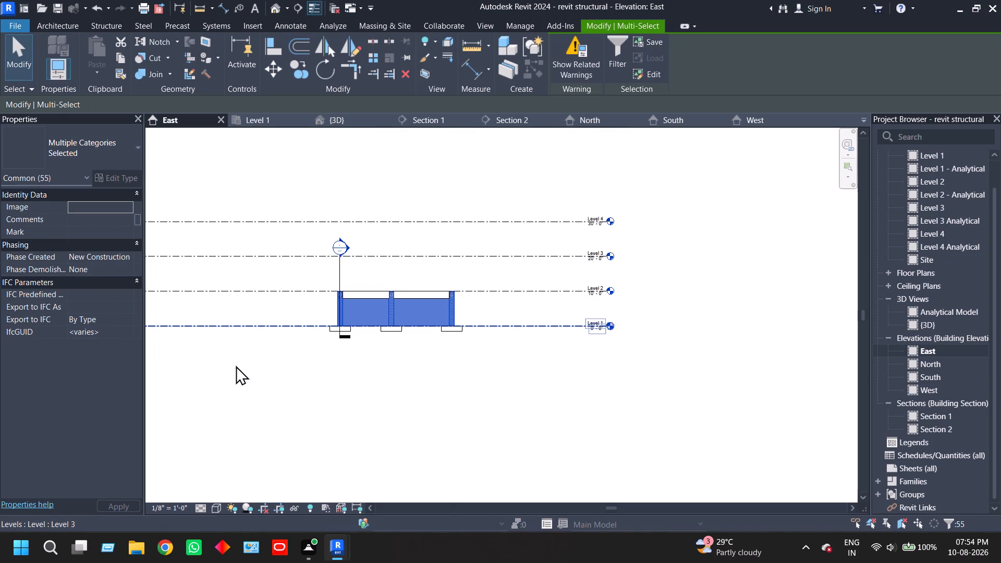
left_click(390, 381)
Select all 12 x 18 Concrete-Rectangular-Columns in the project and set their Top Level to Level 4.
scroll(412, 303, "up", 7)
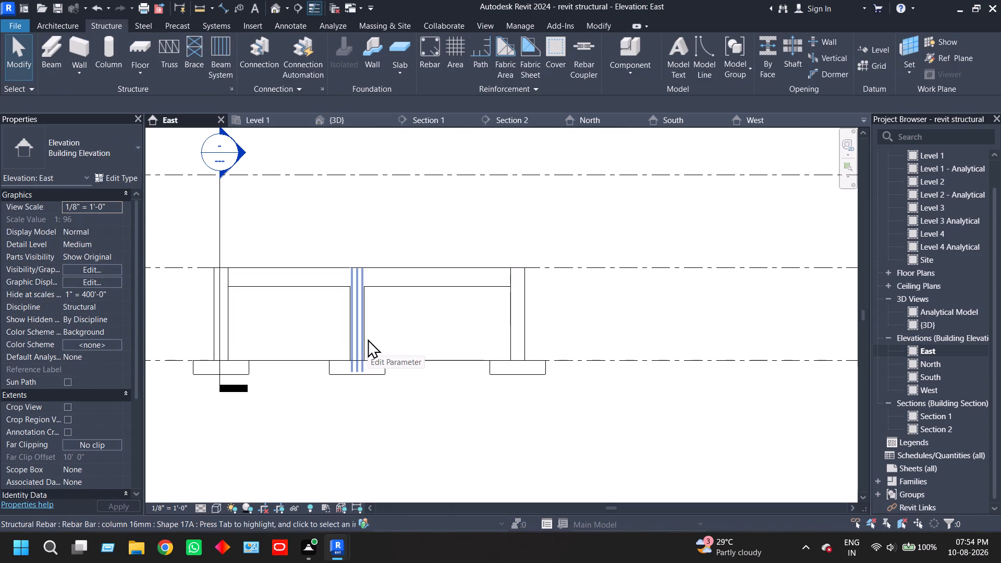
left_click(370, 342)
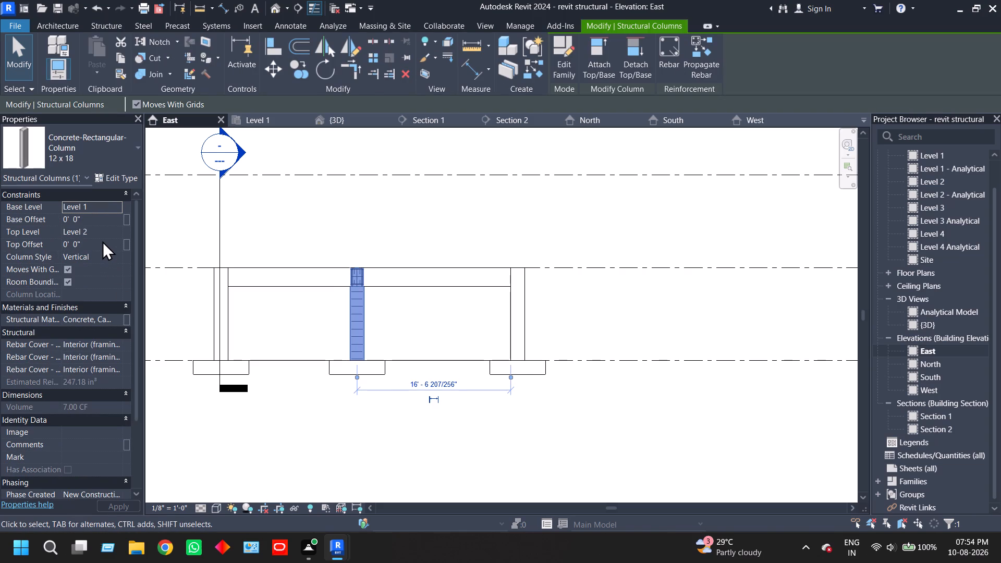
type("sa")
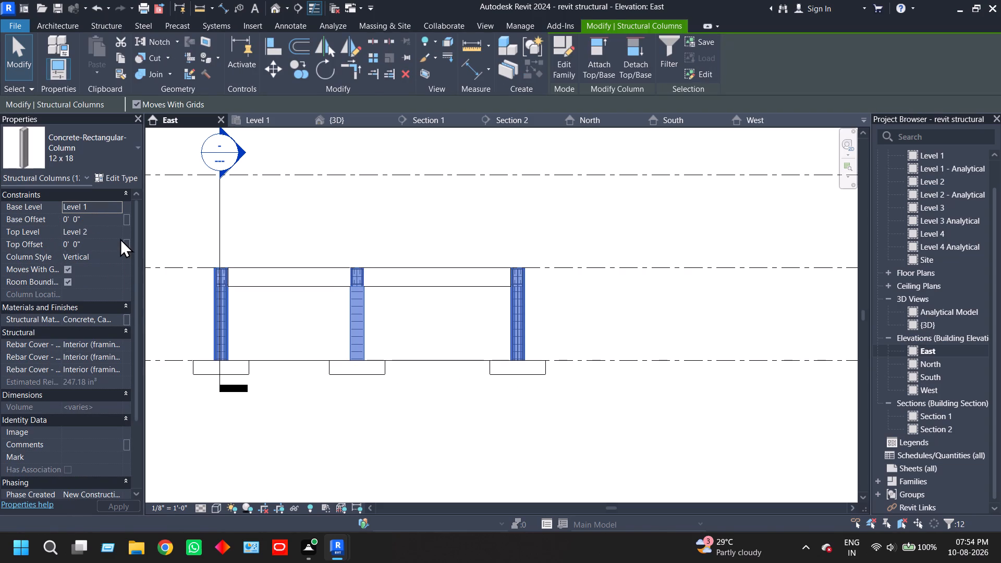
left_click(120, 230)
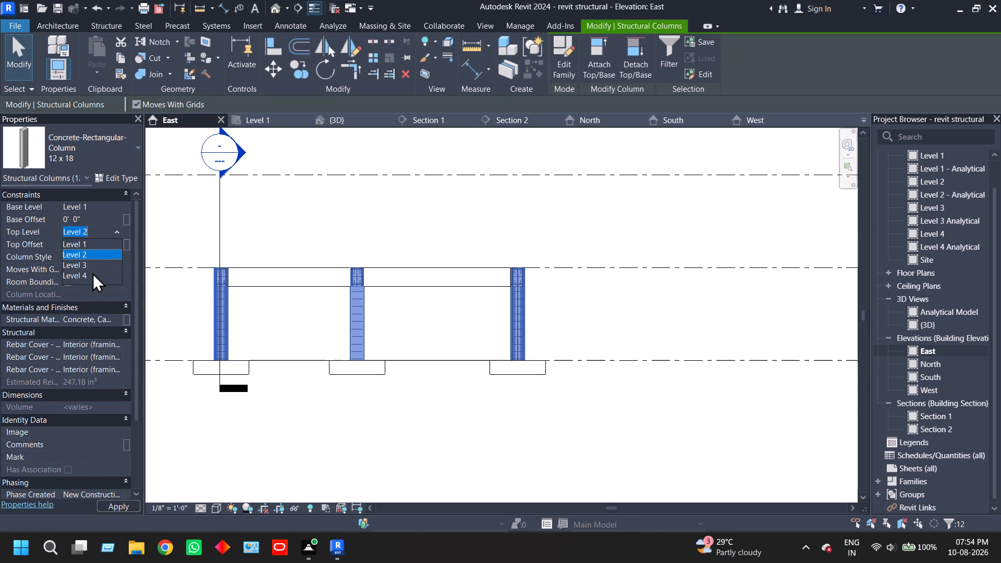
left_click(92, 273)
left_click(412, 414)
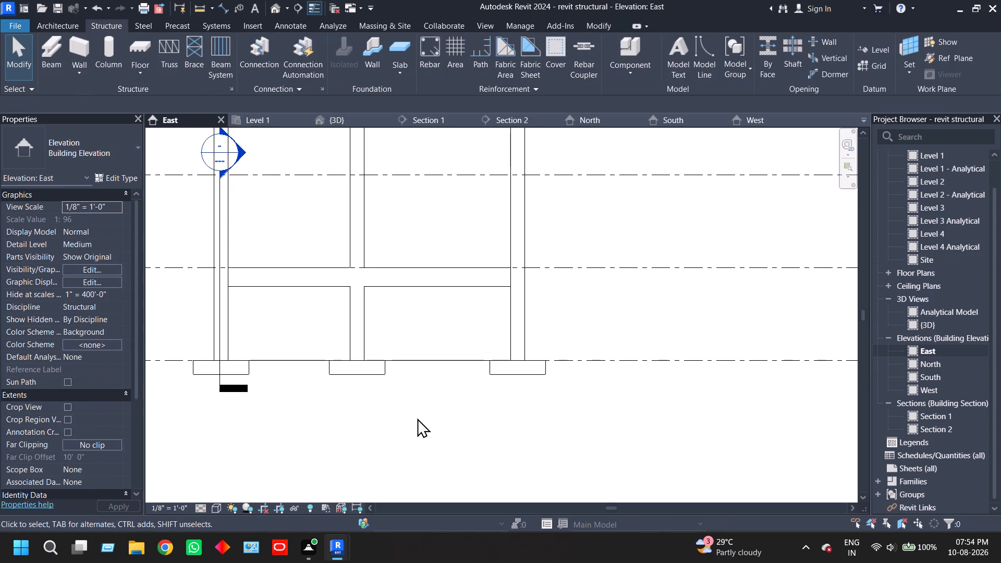
scroll(439, 414, "down", 2)
Inspect the extended columns and their reinforcement around the Level 2 beams in the 3D view.
left_click(352, 117)
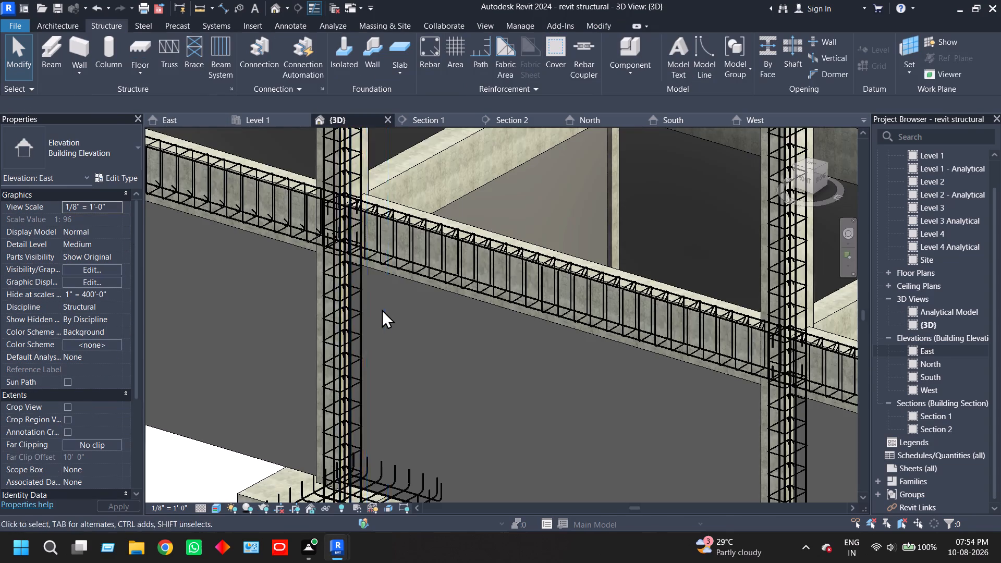
scroll(402, 329, "down", 12)
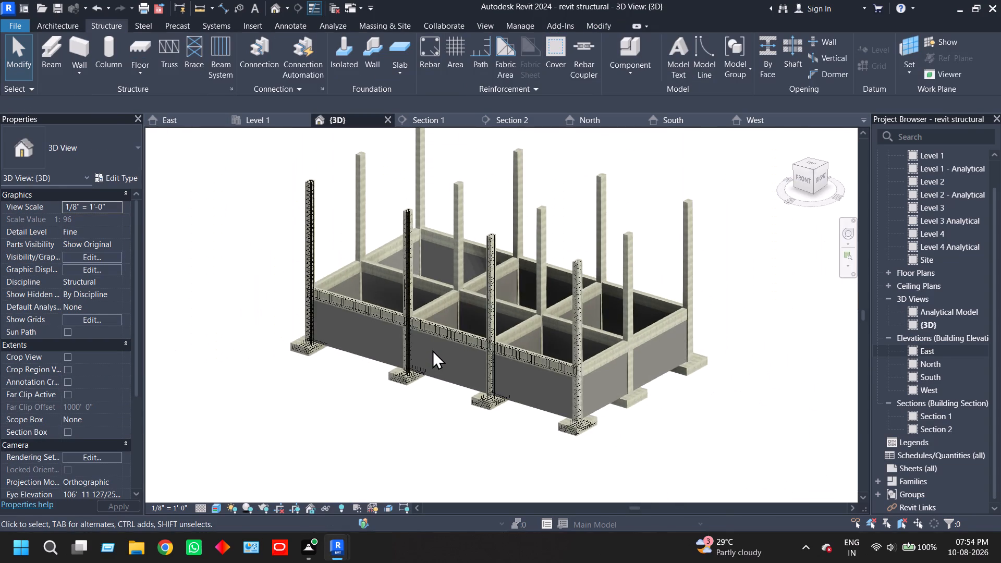
scroll(483, 292, "up", 8)
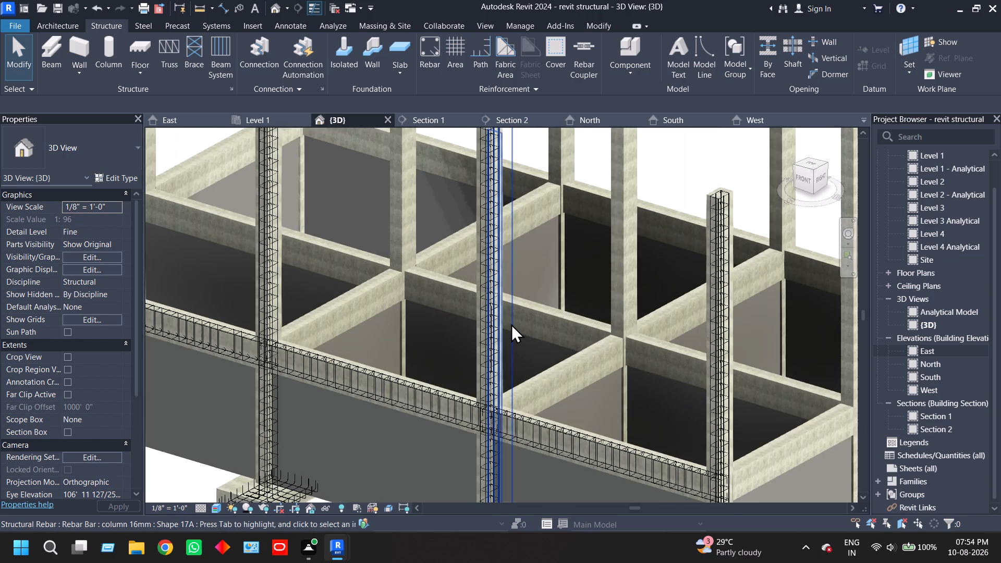
scroll(510, 383, "up", 4)
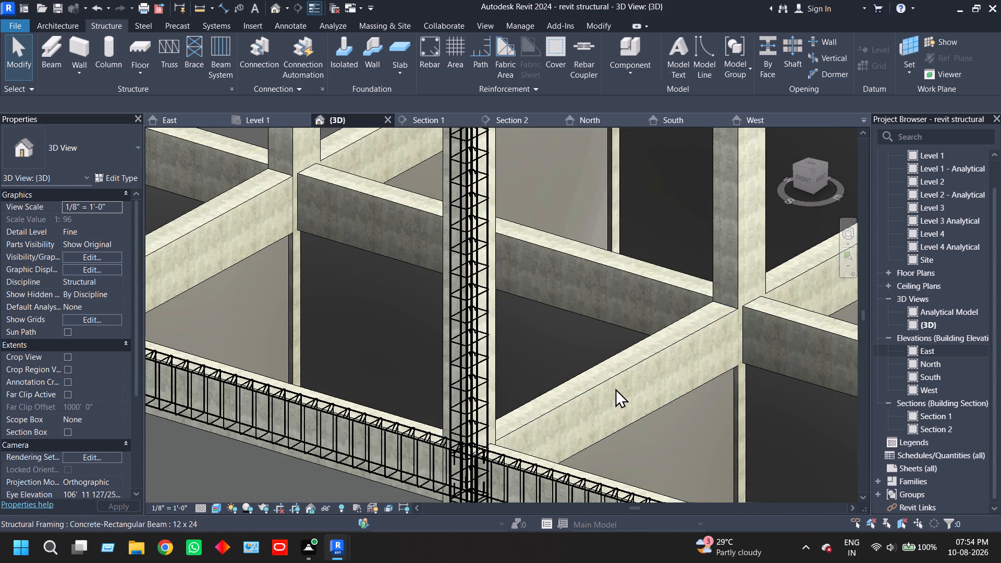
scroll(618, 388, "down", 6)
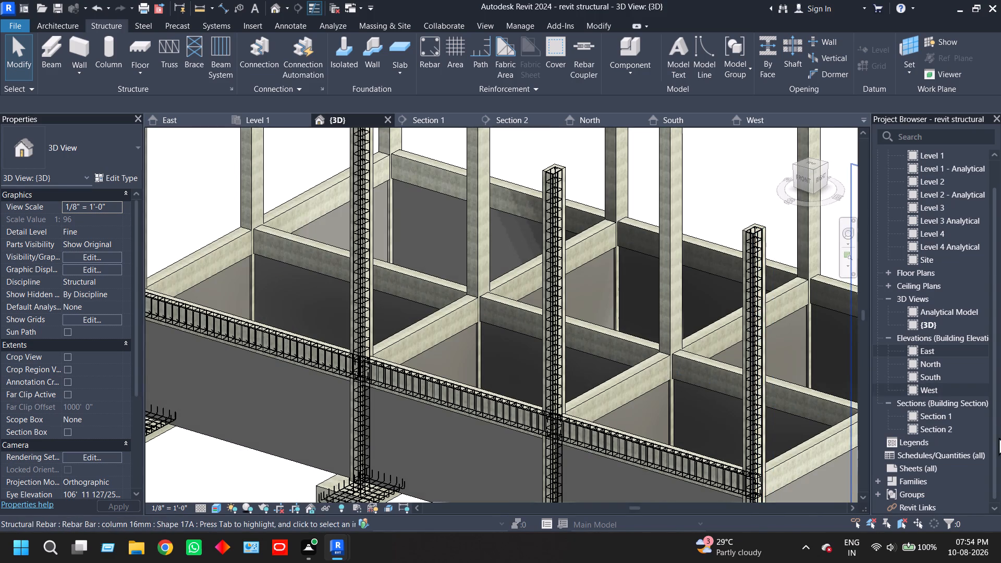
Open Section 1 and extend the top of its crop region well above Level 4.
double_click(966, 418)
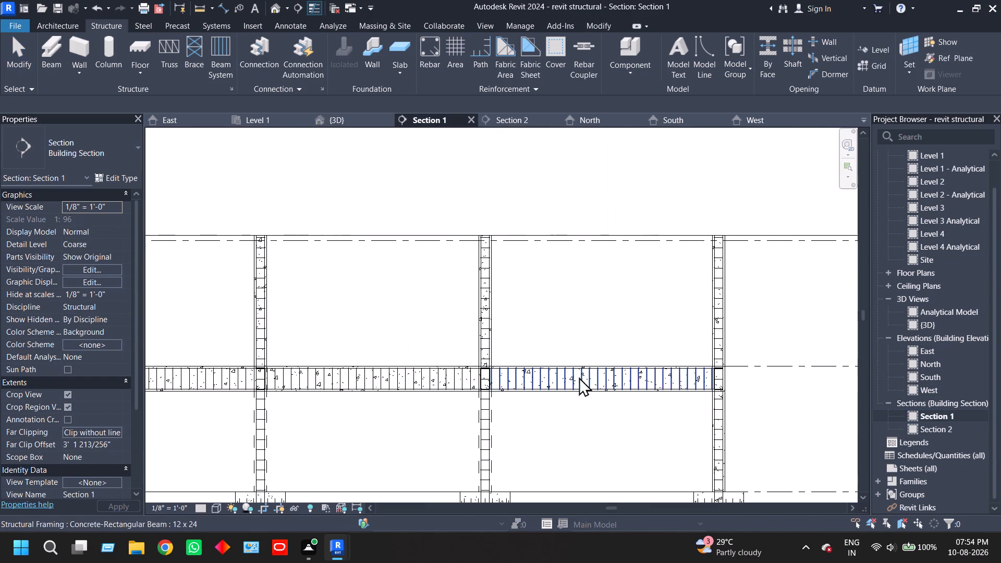
scroll(458, 376, "down", 11)
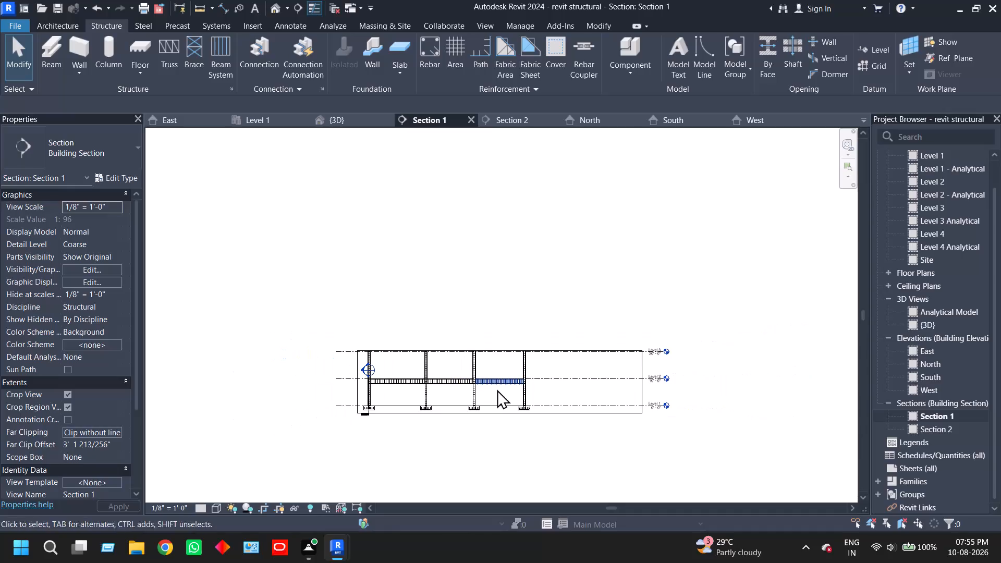
left_click(620, 350)
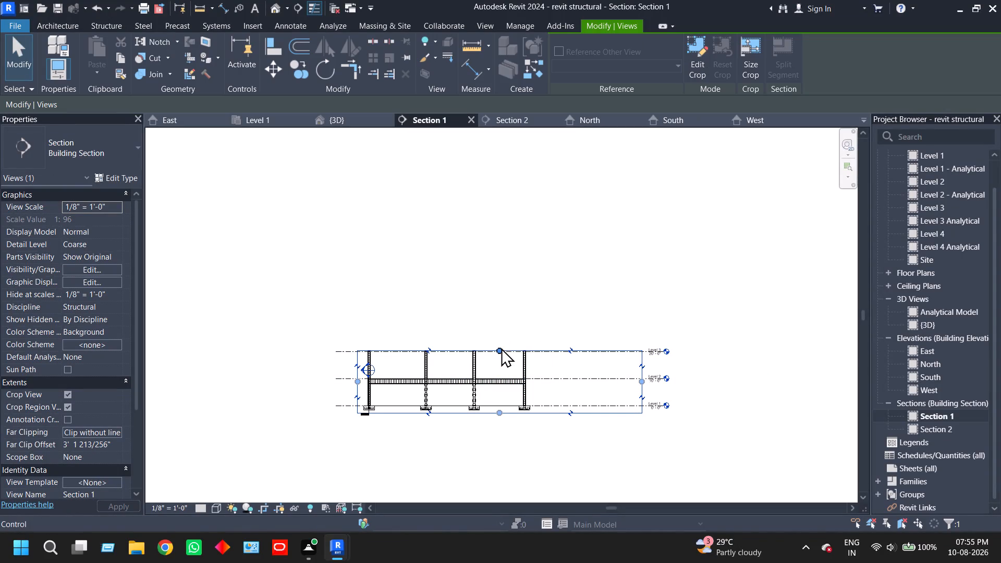
left_click_drag(500, 350, 502, 213)
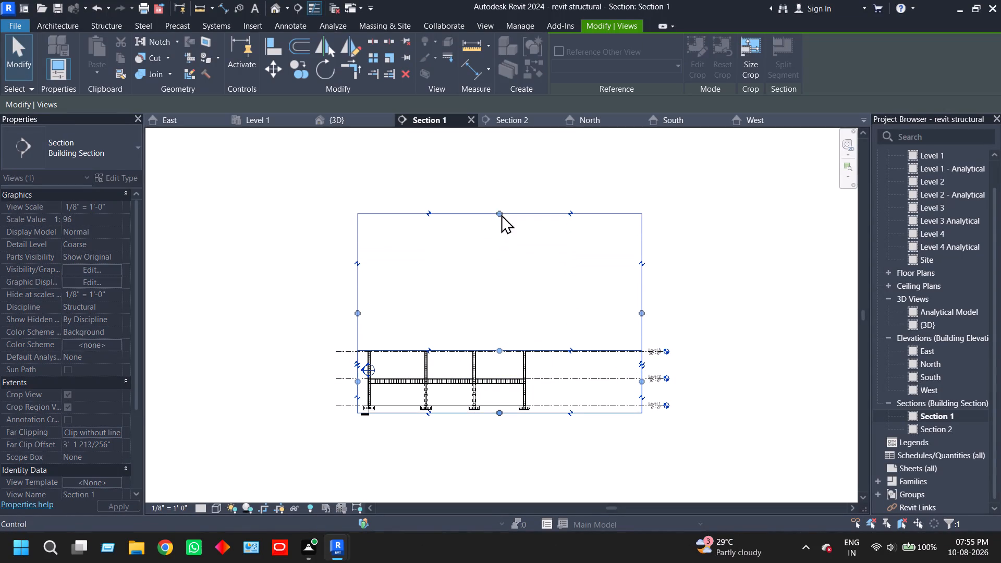
left_click(495, 447)
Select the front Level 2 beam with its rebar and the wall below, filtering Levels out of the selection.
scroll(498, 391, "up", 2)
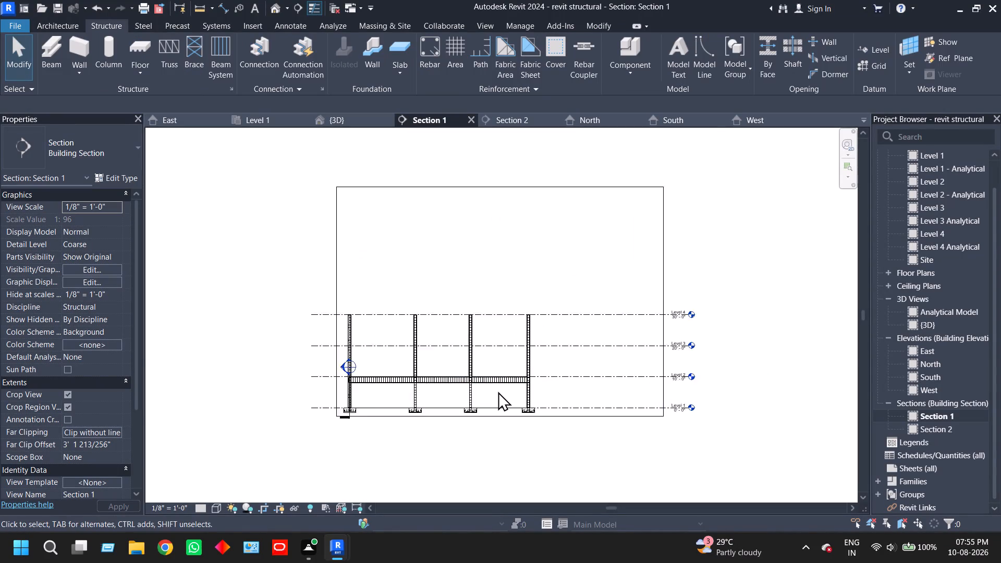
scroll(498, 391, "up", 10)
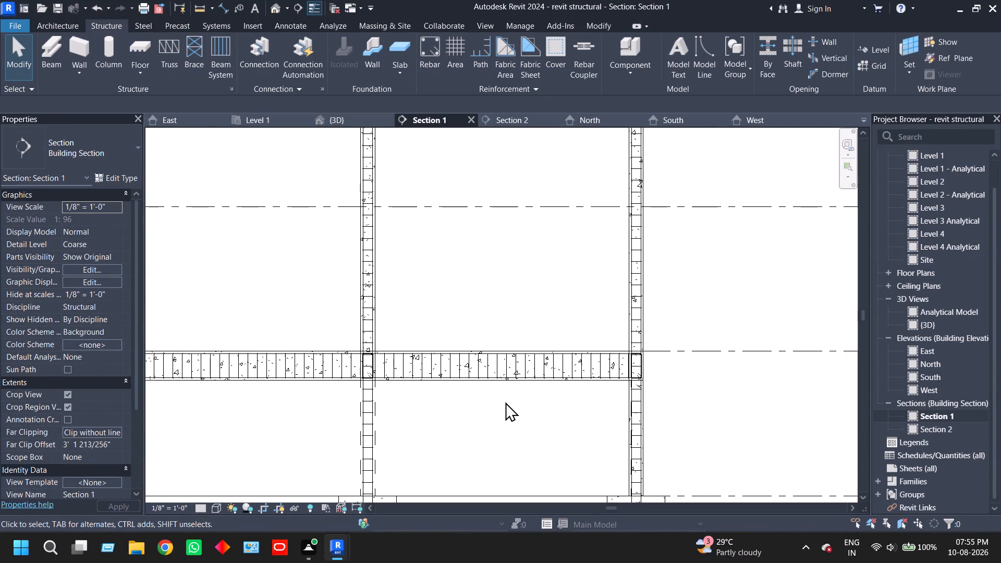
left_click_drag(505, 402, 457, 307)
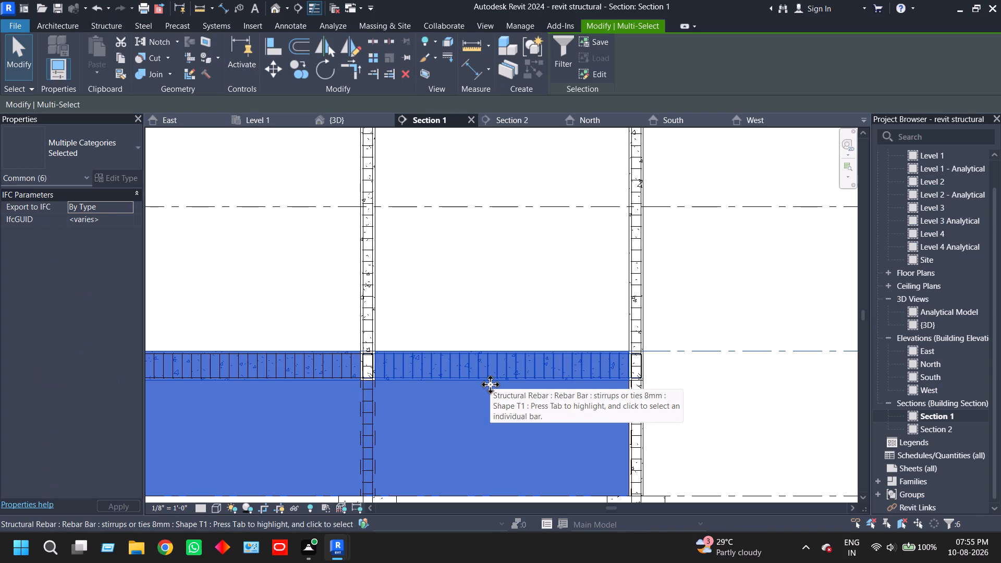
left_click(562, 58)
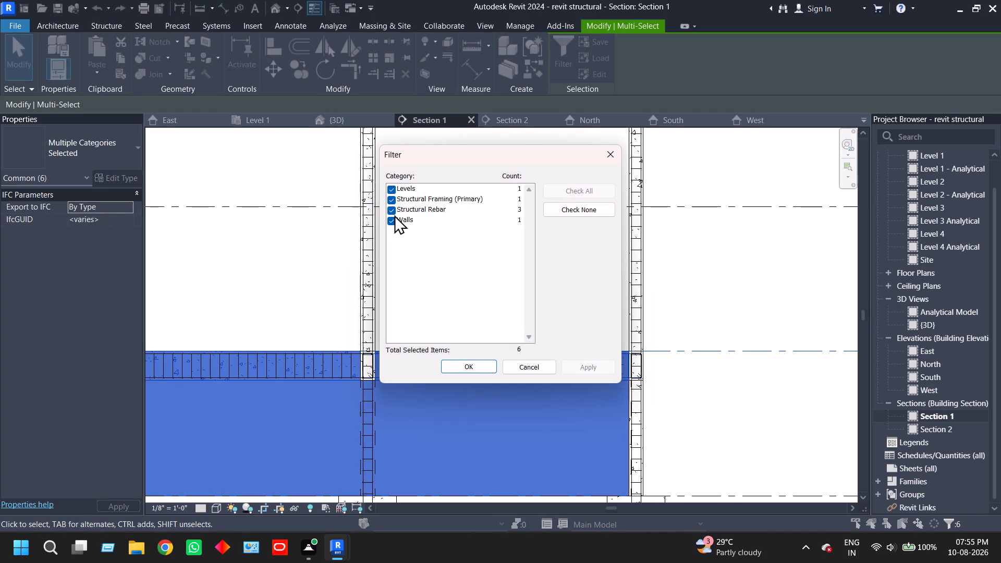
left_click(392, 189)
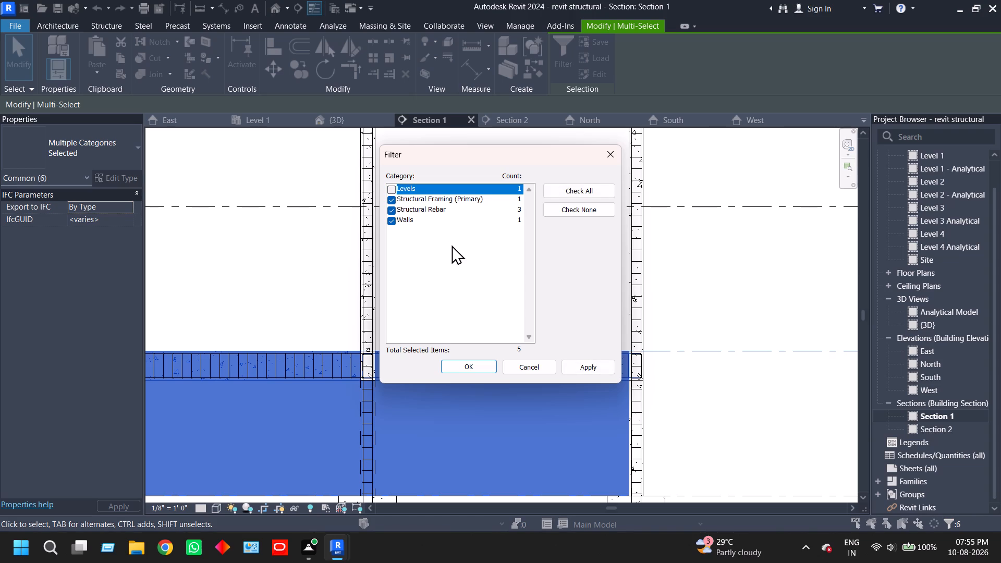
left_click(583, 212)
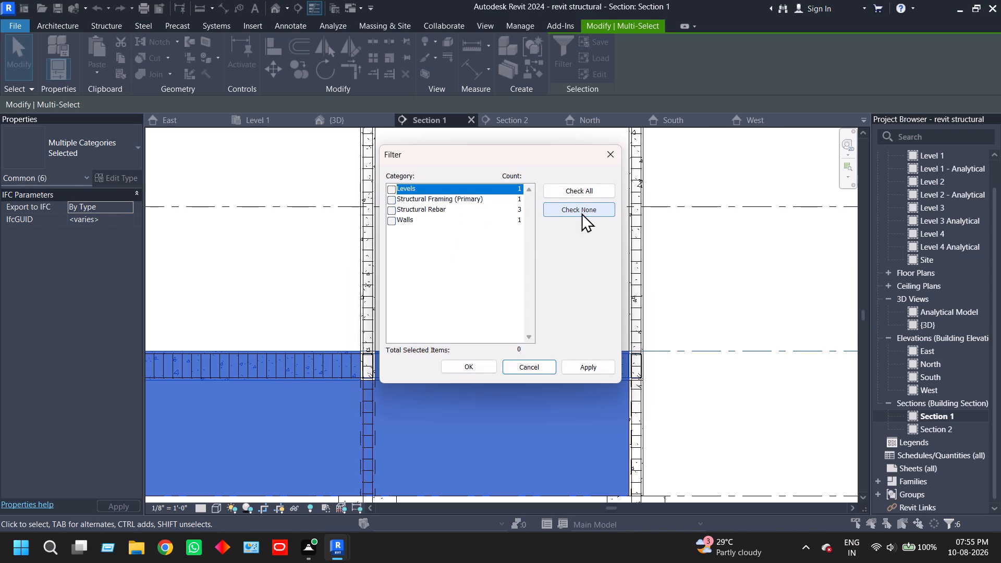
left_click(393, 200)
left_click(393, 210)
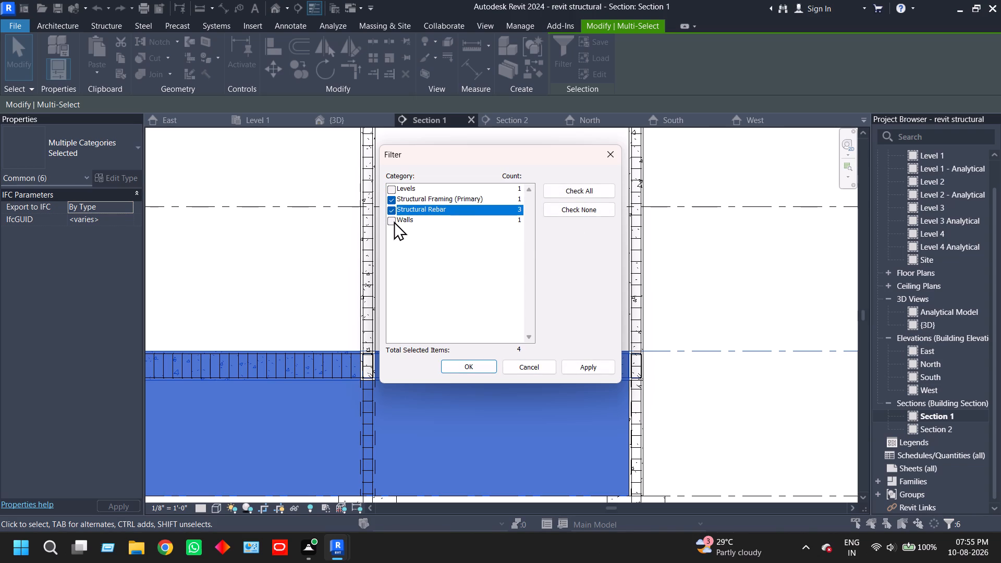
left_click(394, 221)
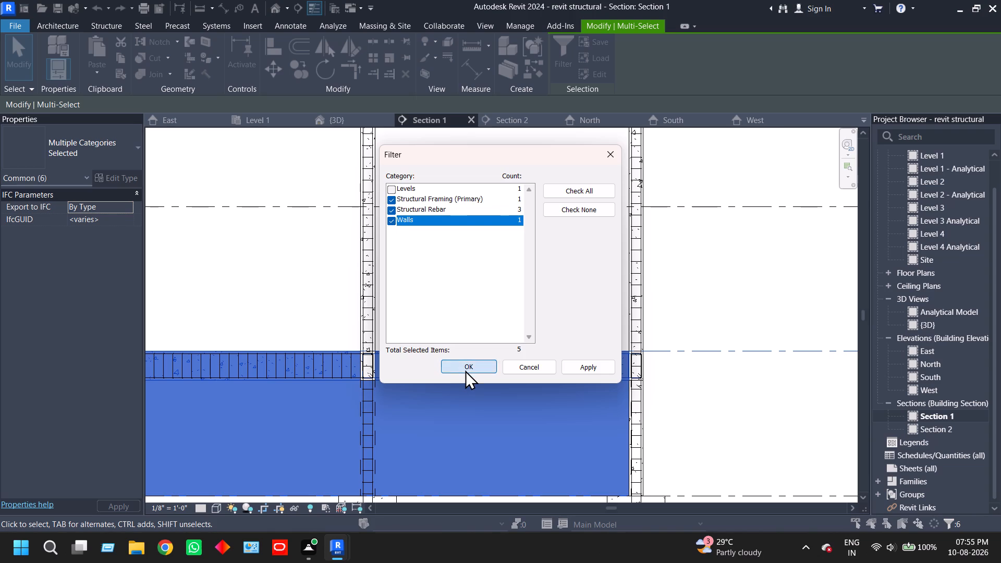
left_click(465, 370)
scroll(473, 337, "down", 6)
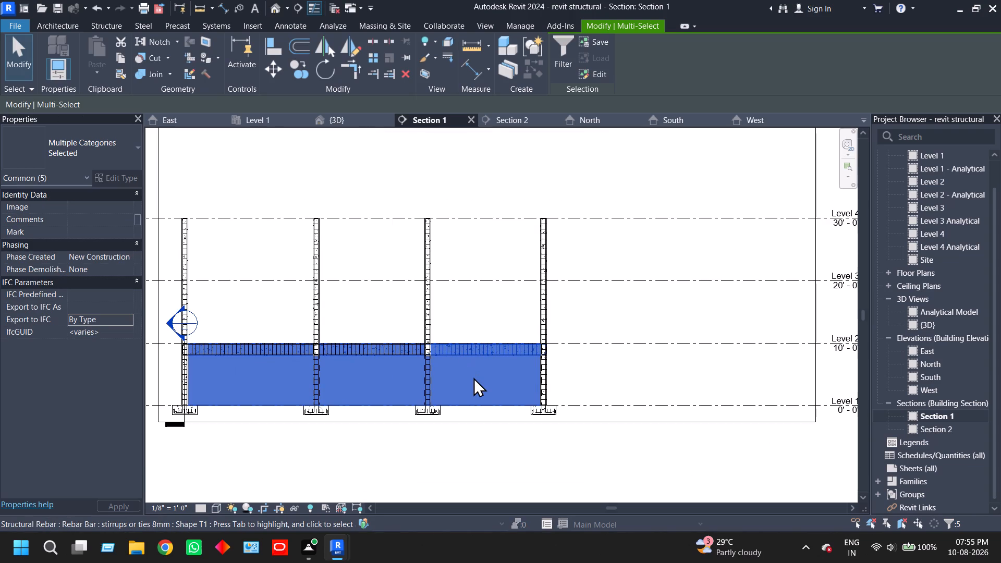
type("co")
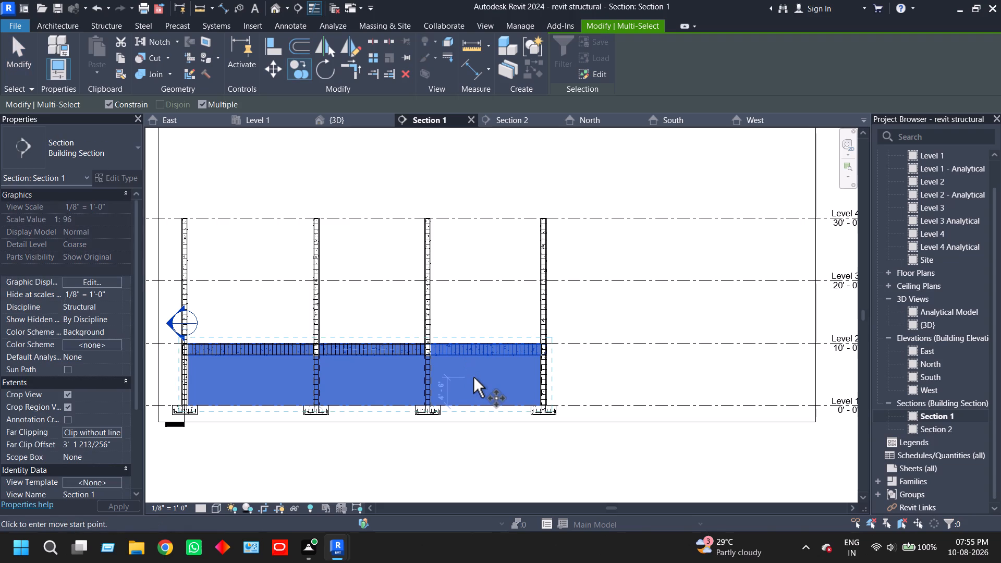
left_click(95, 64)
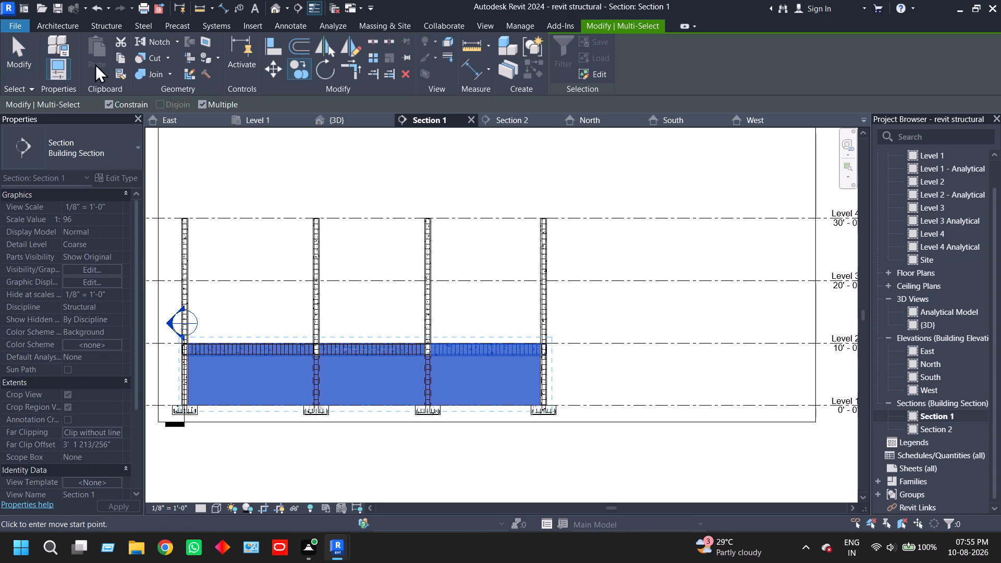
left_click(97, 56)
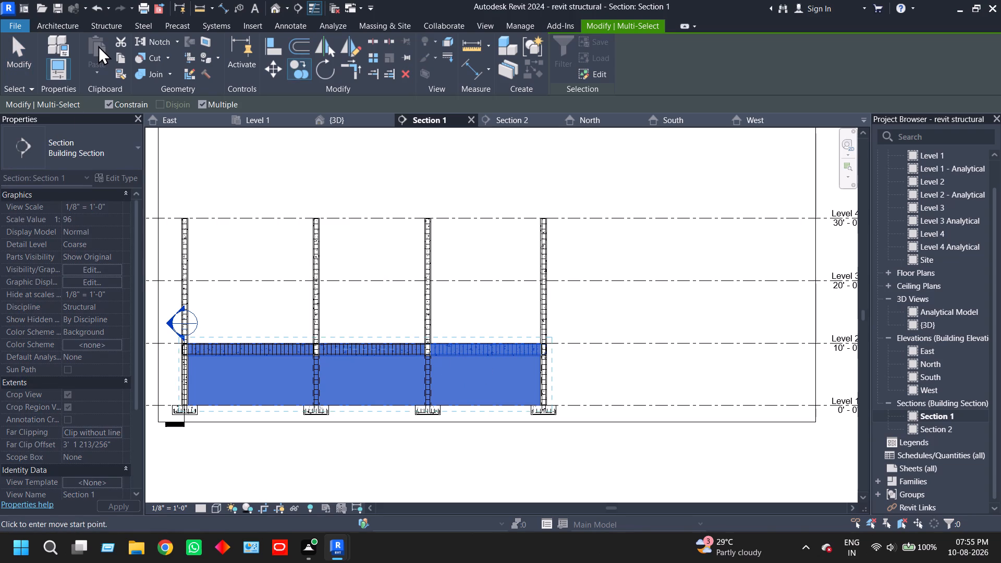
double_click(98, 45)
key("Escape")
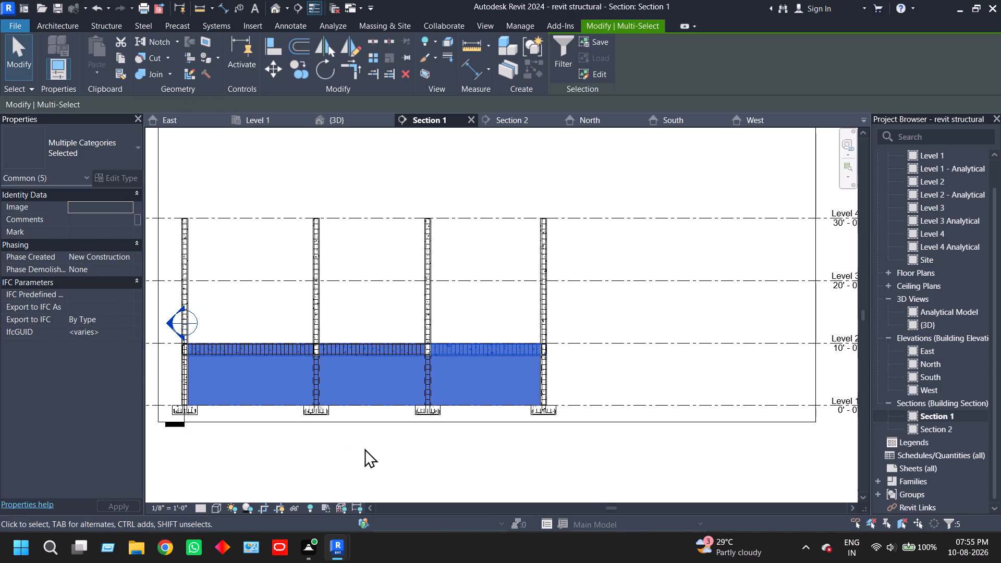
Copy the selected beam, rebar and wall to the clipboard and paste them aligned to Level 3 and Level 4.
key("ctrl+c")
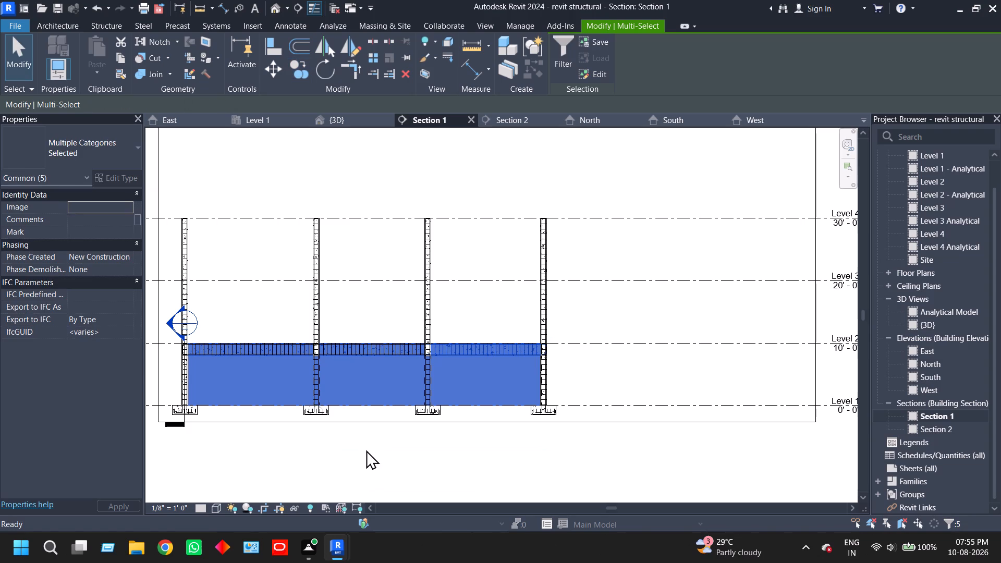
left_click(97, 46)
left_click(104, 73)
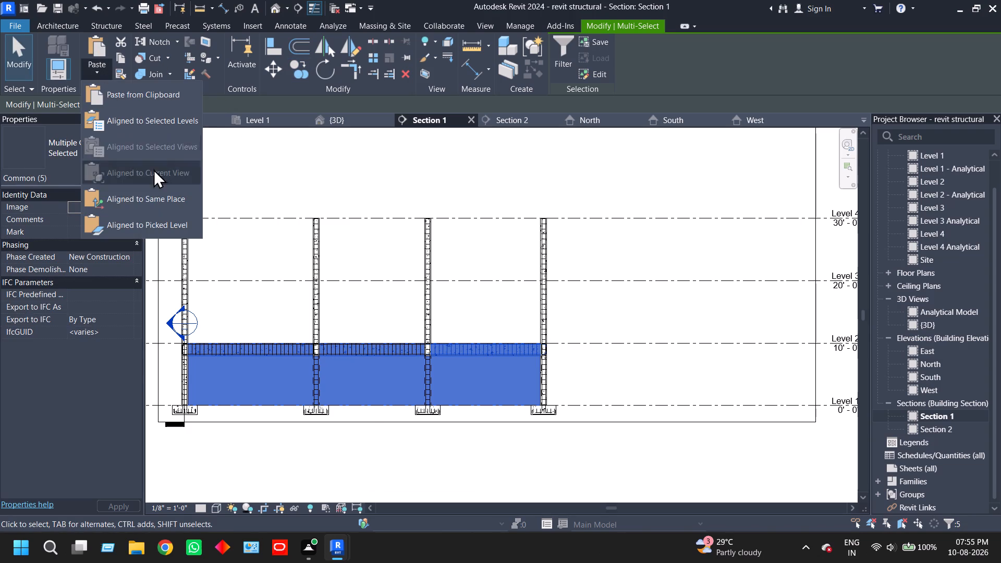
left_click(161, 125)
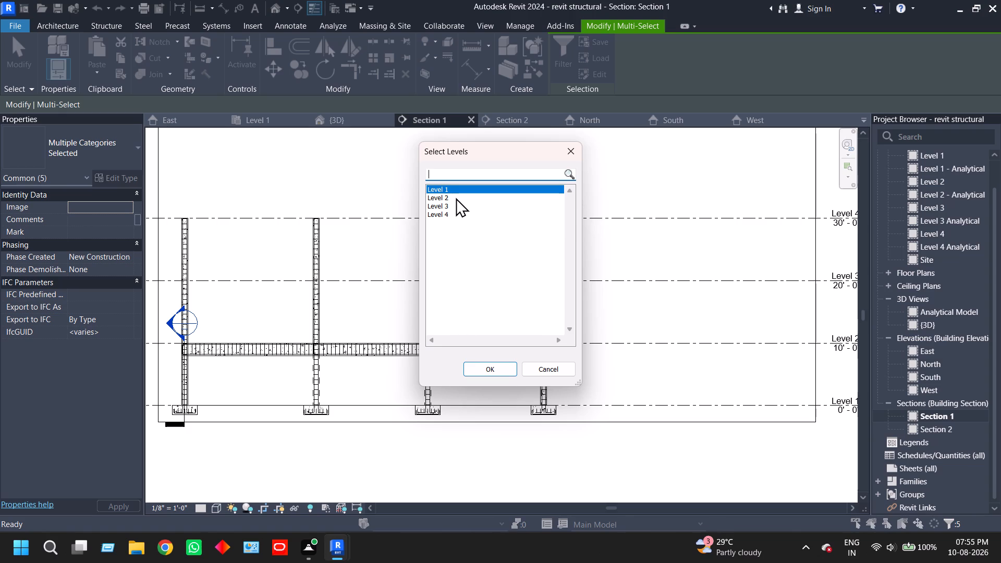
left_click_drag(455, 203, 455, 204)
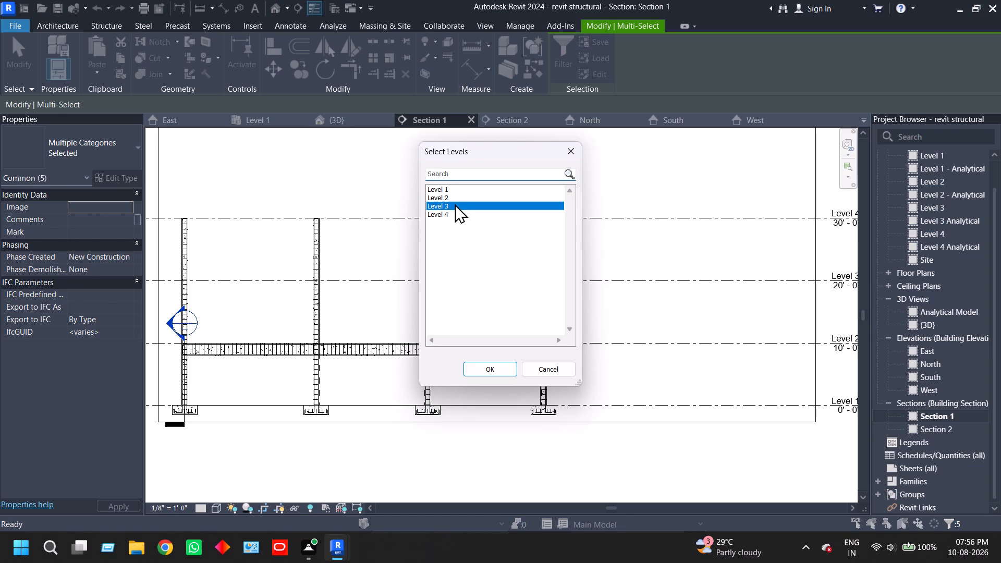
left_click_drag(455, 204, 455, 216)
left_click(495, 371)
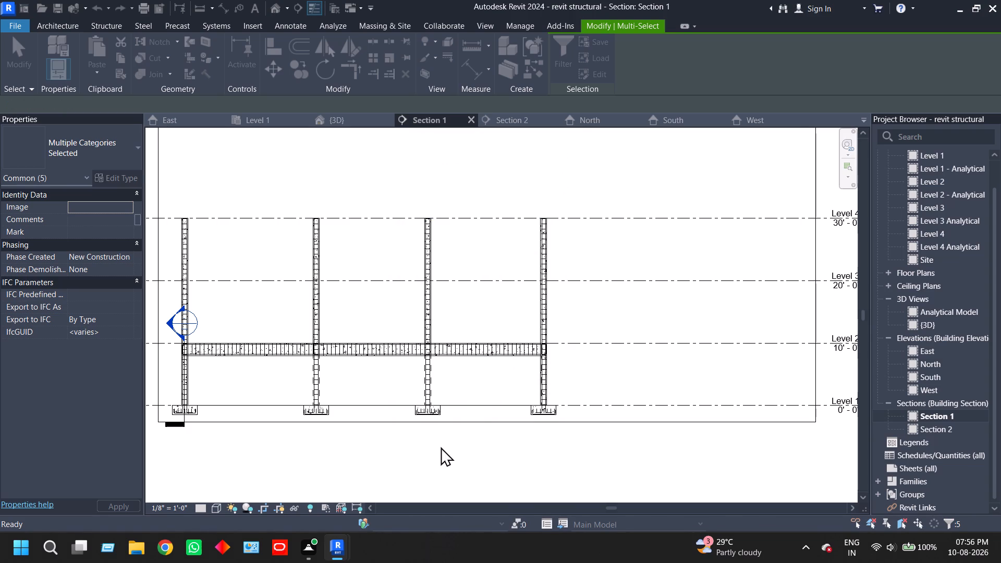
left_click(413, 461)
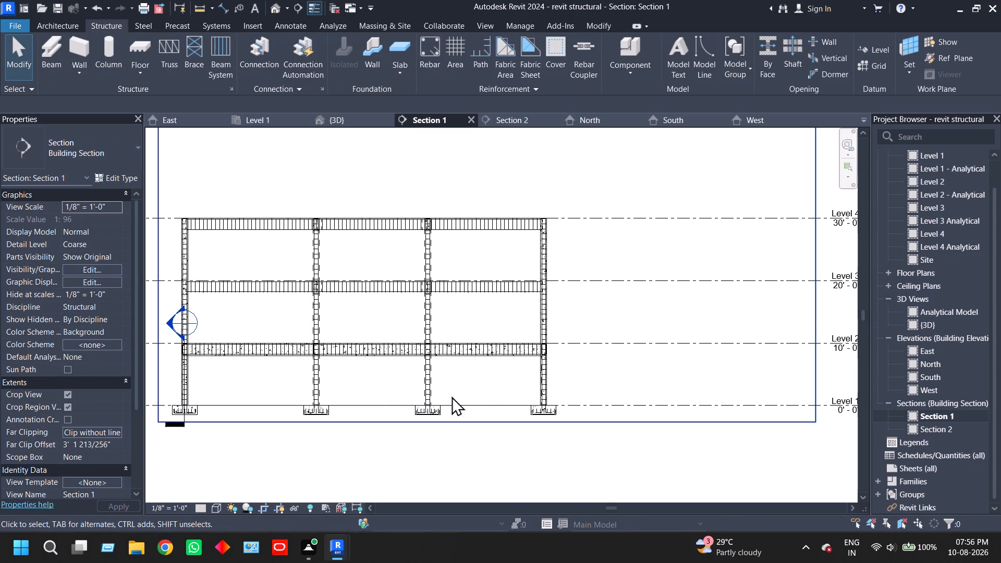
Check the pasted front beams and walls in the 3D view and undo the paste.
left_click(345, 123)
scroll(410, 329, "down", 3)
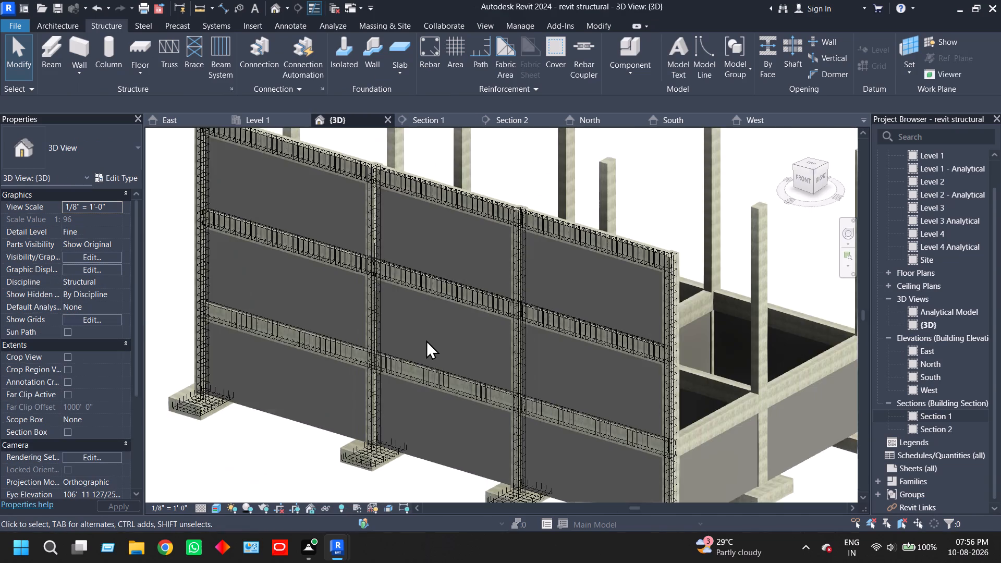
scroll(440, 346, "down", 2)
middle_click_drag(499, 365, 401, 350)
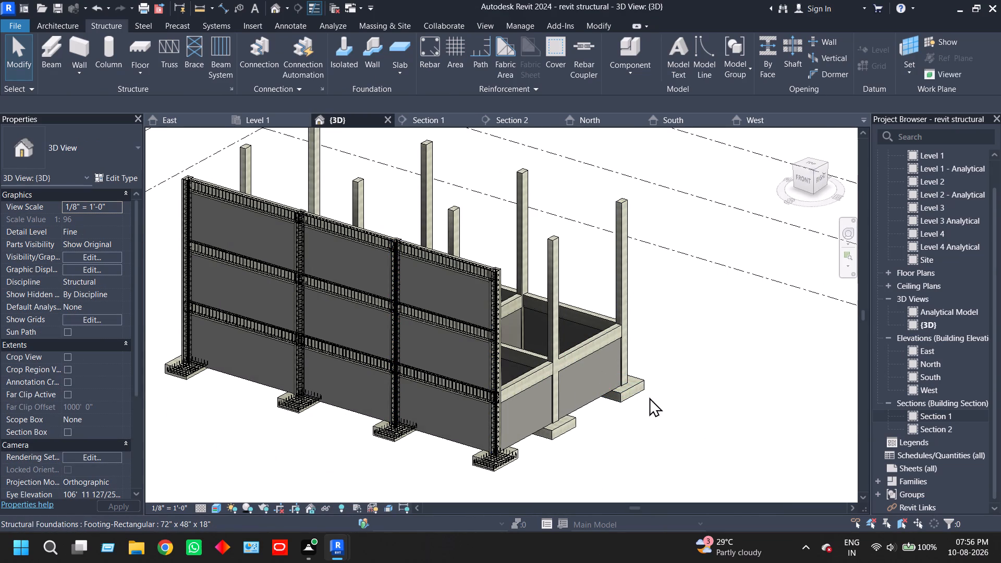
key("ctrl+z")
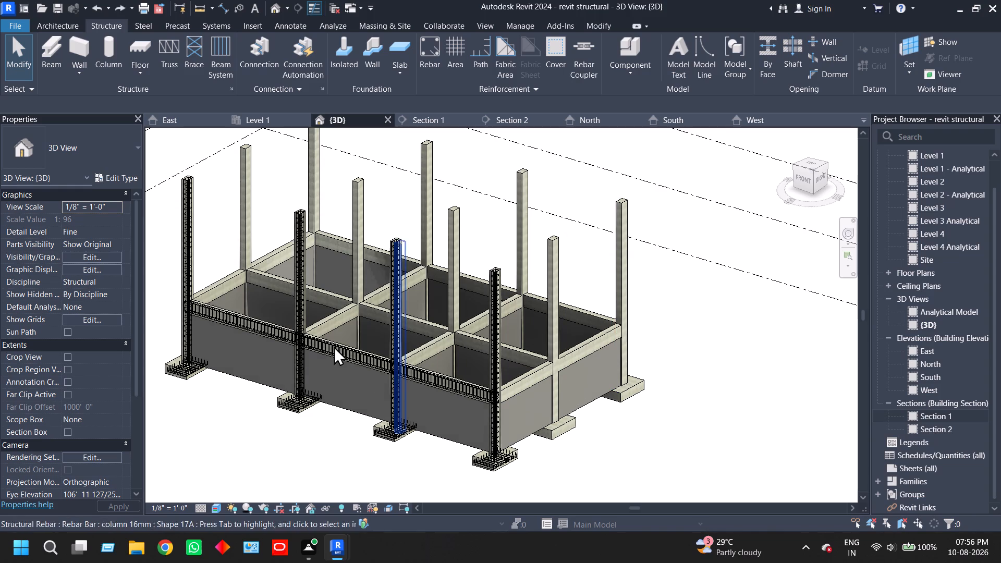
Select Section 1's front beam, rebar and wall without Levels, extend the selection to all matching instances in the project, and show it in 3D.
double_click(954, 419)
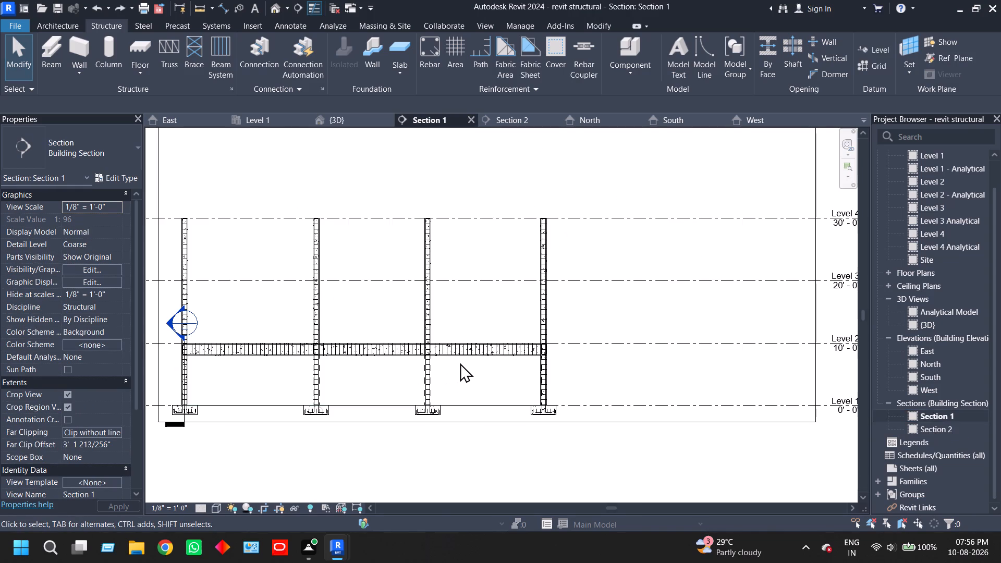
left_click_drag(474, 362, 473, 361)
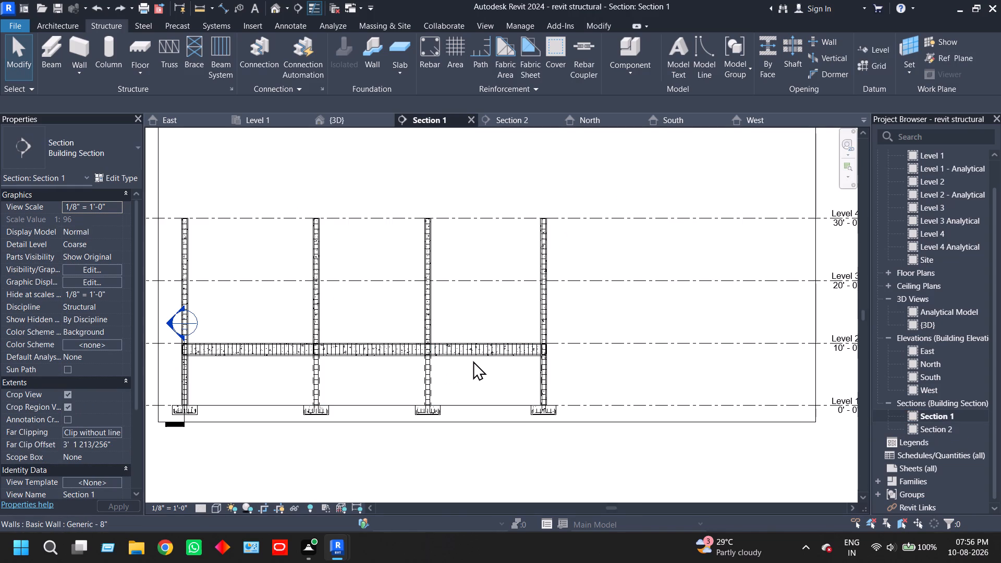
left_click_drag(473, 361, 459, 334)
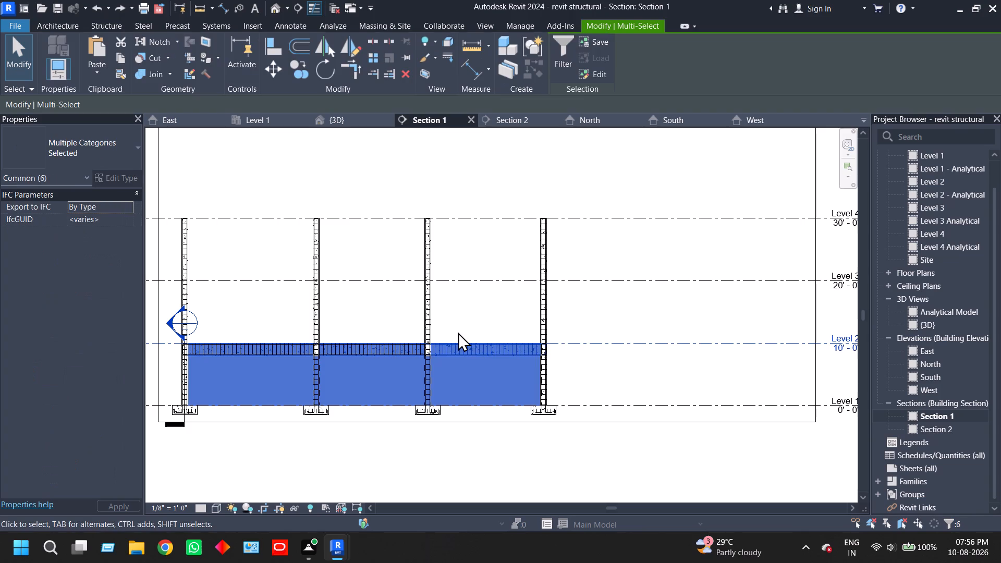
left_click(568, 58)
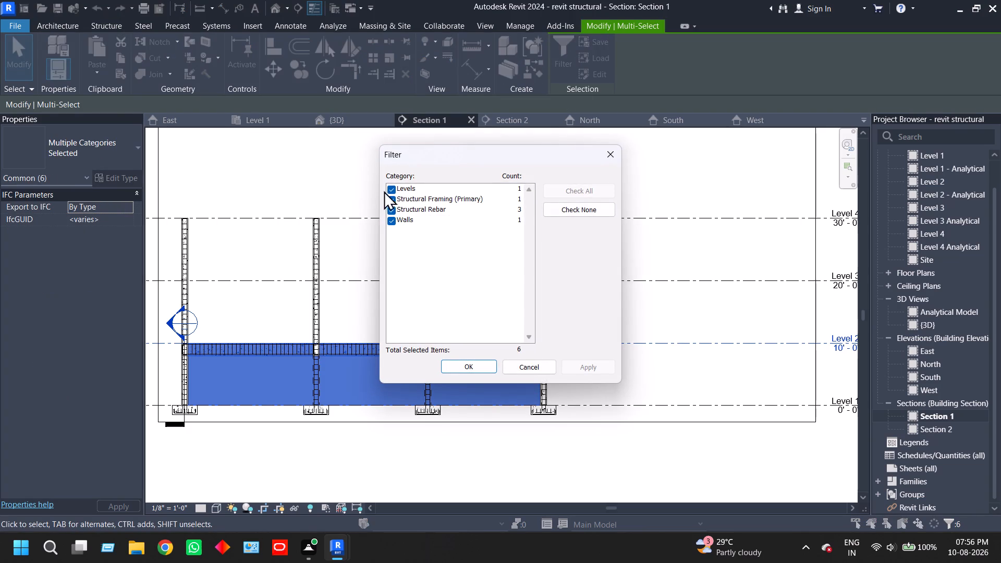
left_click(390, 191)
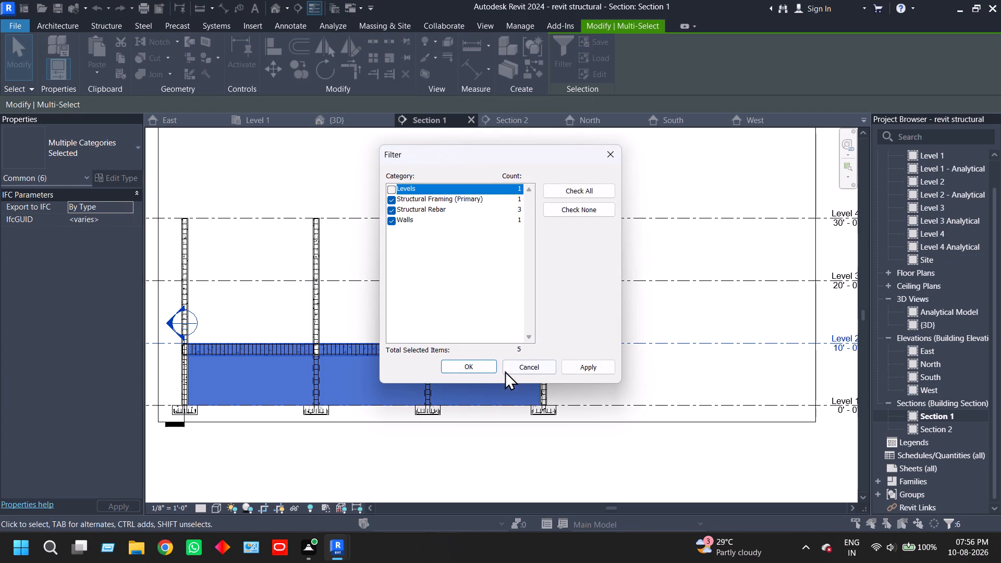
left_click(483, 367)
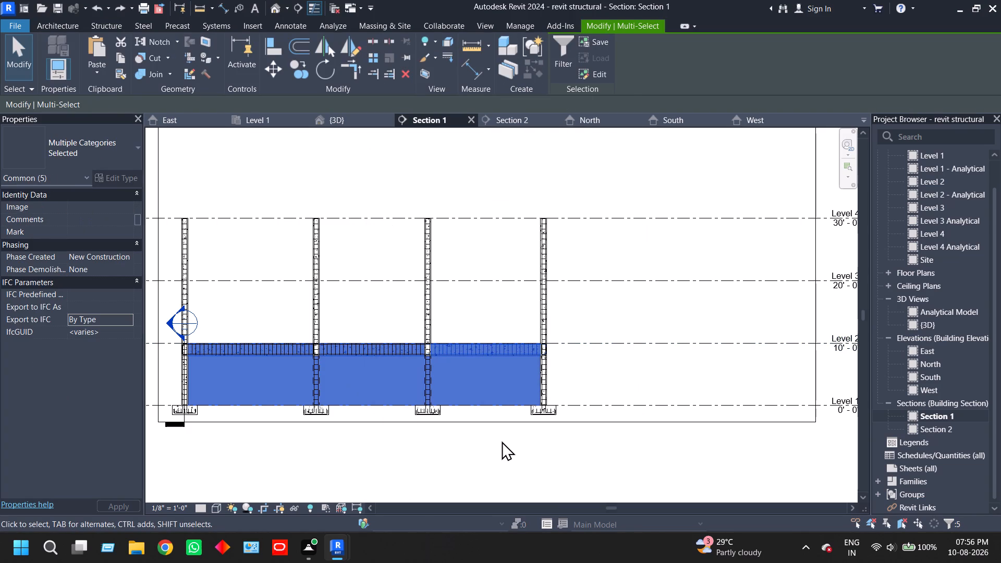
type("sa")
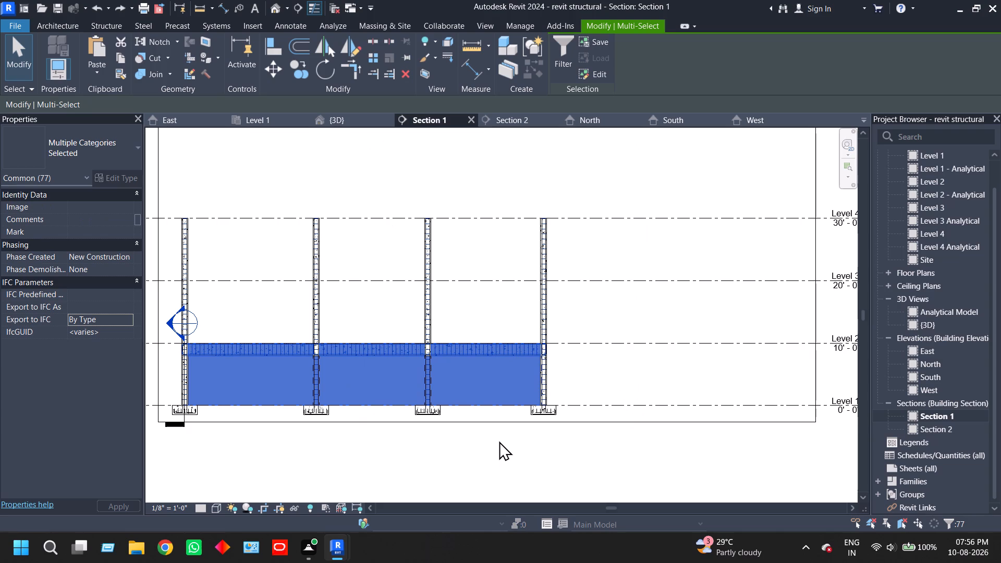
left_click(345, 120)
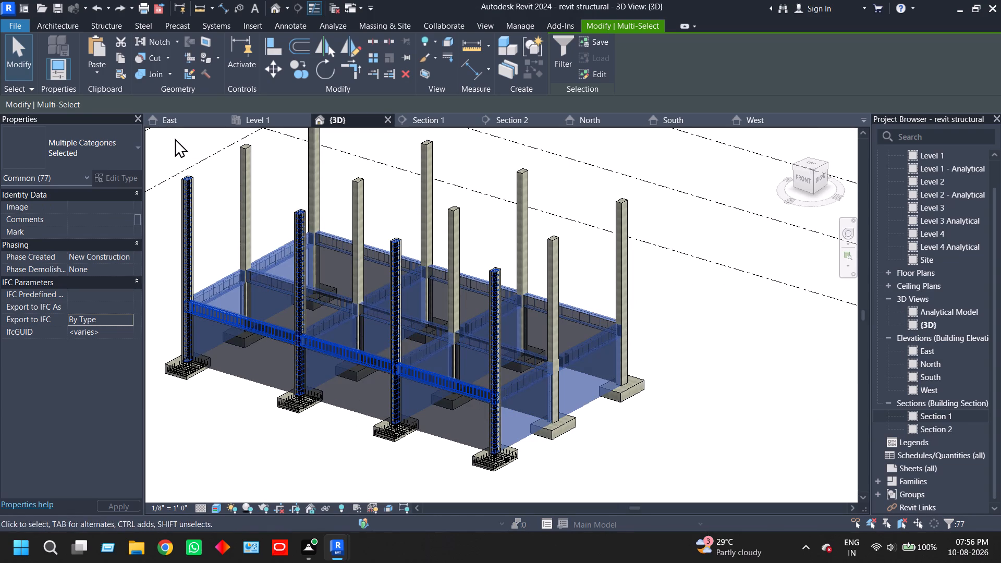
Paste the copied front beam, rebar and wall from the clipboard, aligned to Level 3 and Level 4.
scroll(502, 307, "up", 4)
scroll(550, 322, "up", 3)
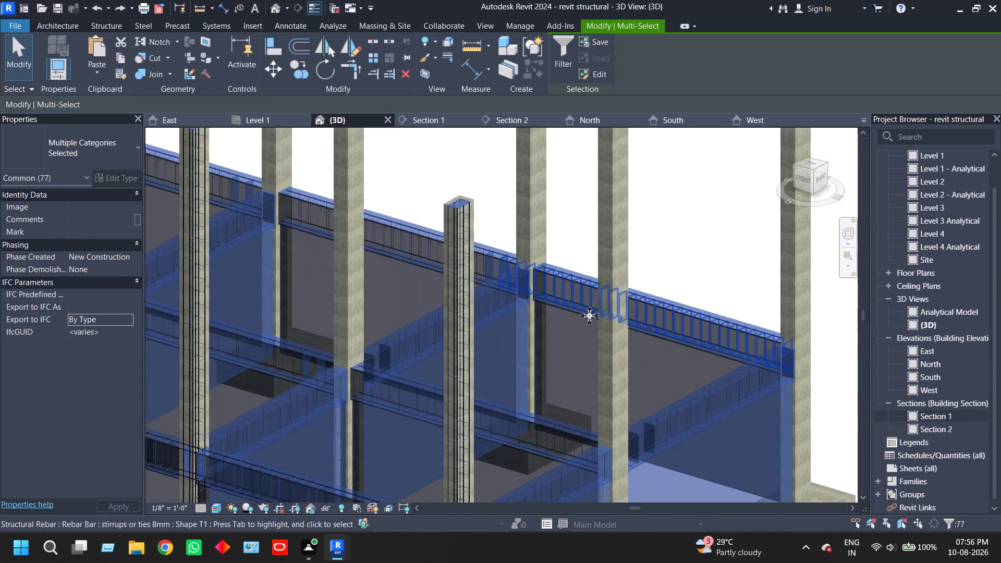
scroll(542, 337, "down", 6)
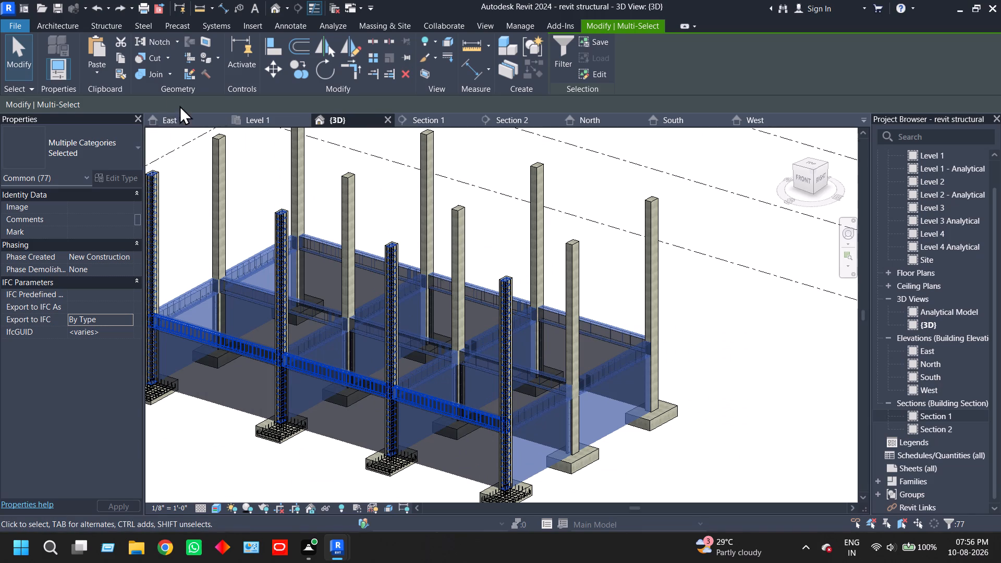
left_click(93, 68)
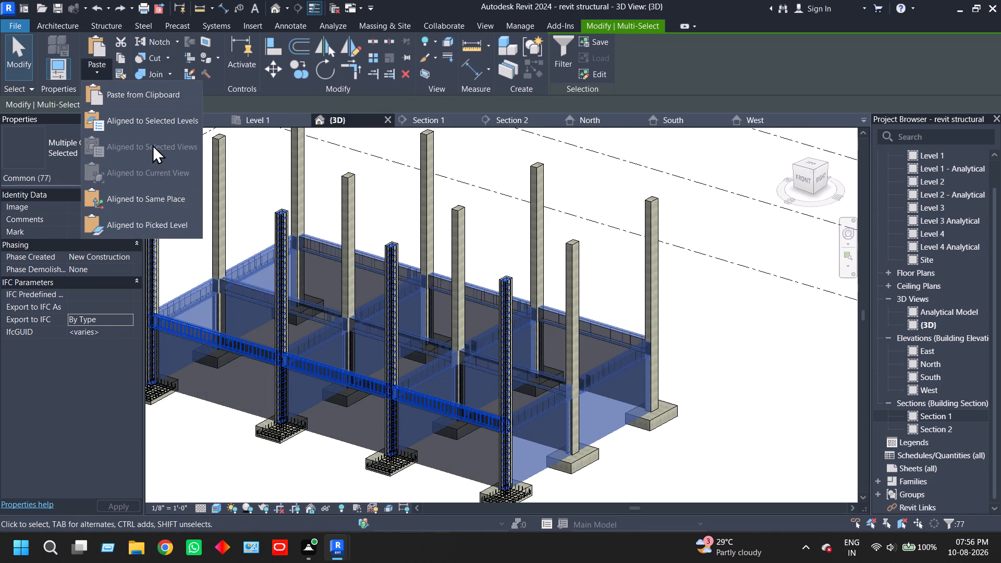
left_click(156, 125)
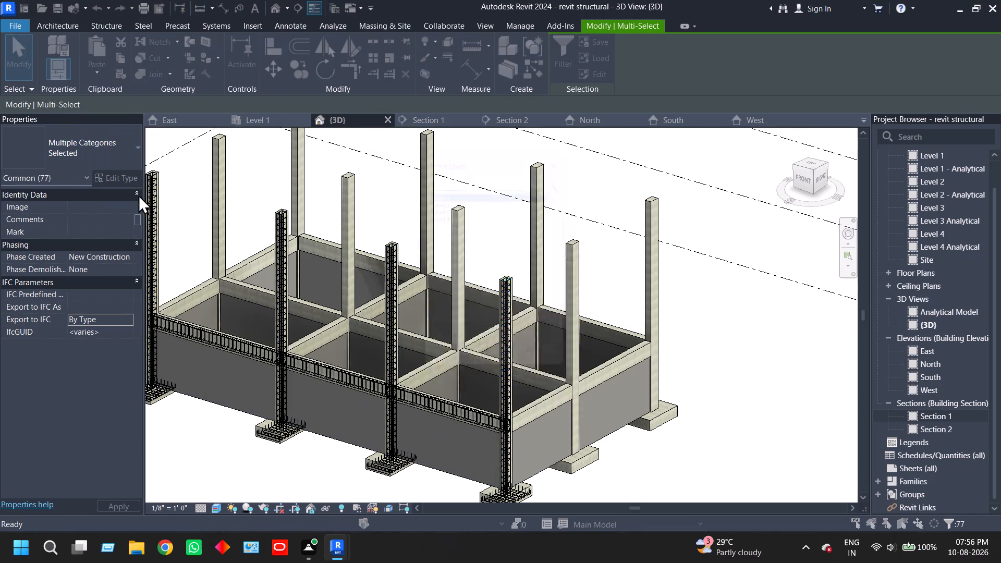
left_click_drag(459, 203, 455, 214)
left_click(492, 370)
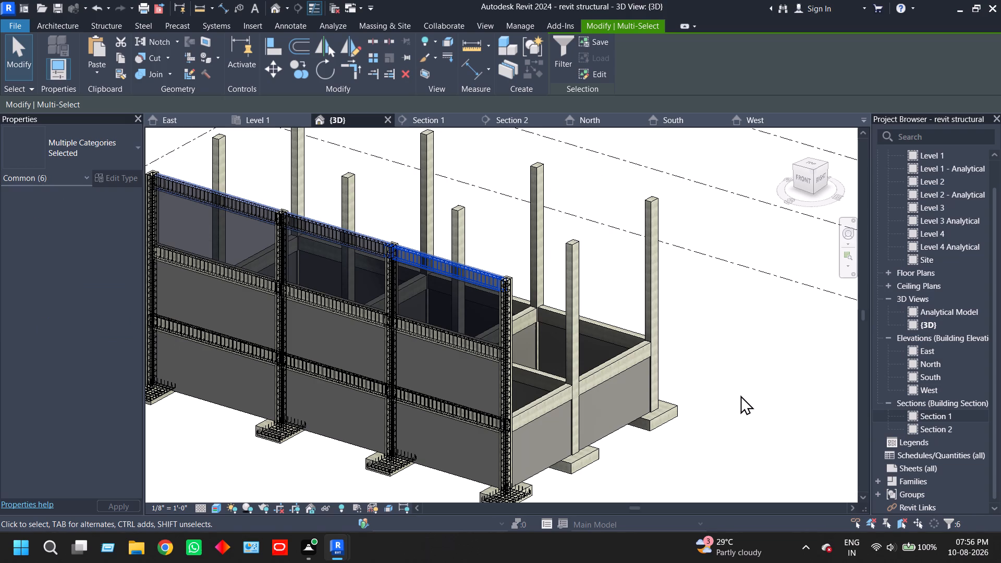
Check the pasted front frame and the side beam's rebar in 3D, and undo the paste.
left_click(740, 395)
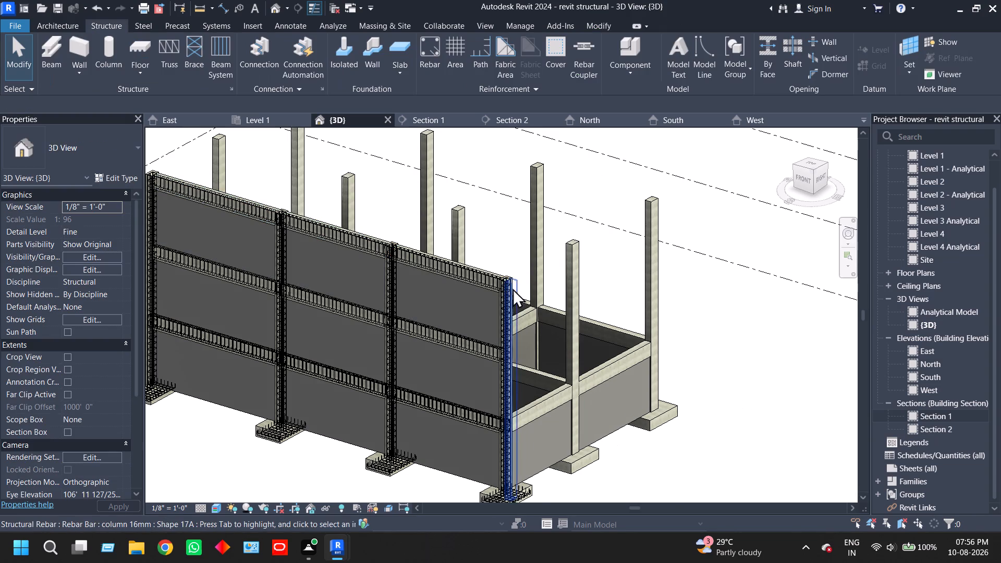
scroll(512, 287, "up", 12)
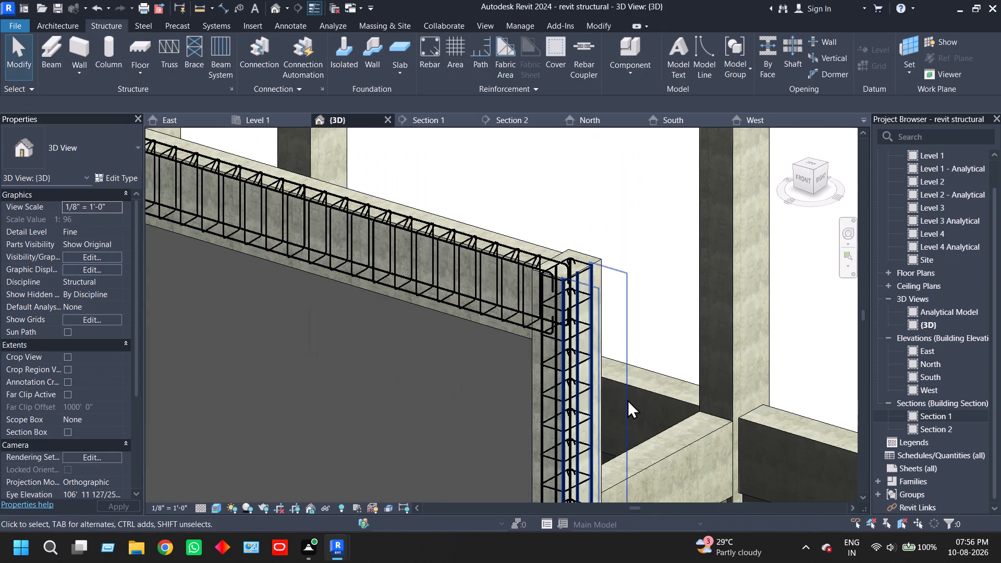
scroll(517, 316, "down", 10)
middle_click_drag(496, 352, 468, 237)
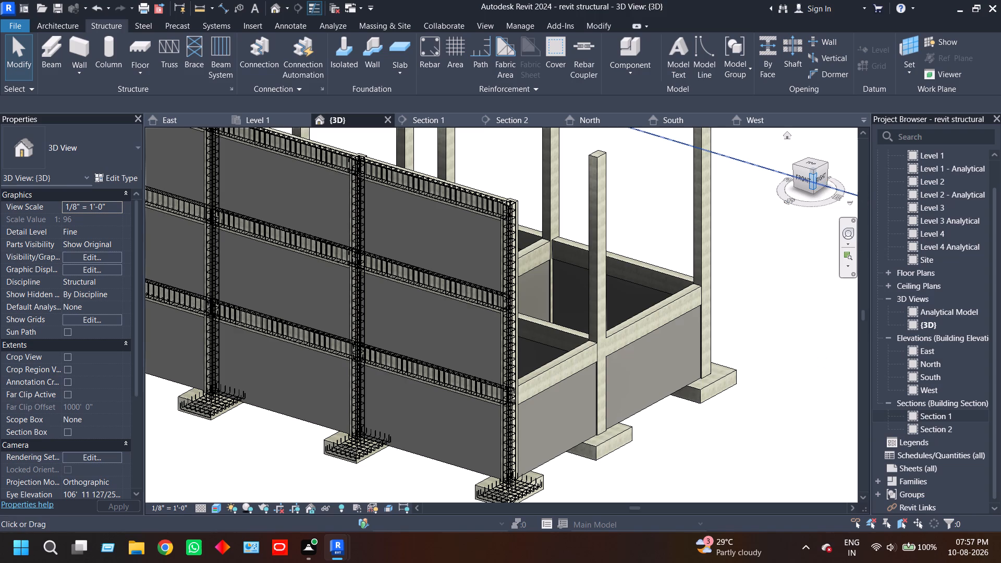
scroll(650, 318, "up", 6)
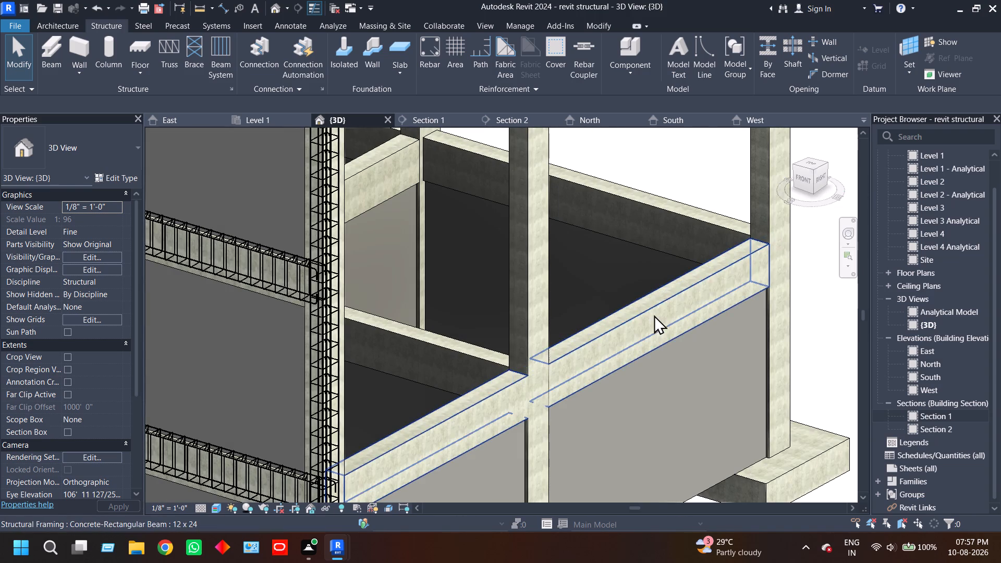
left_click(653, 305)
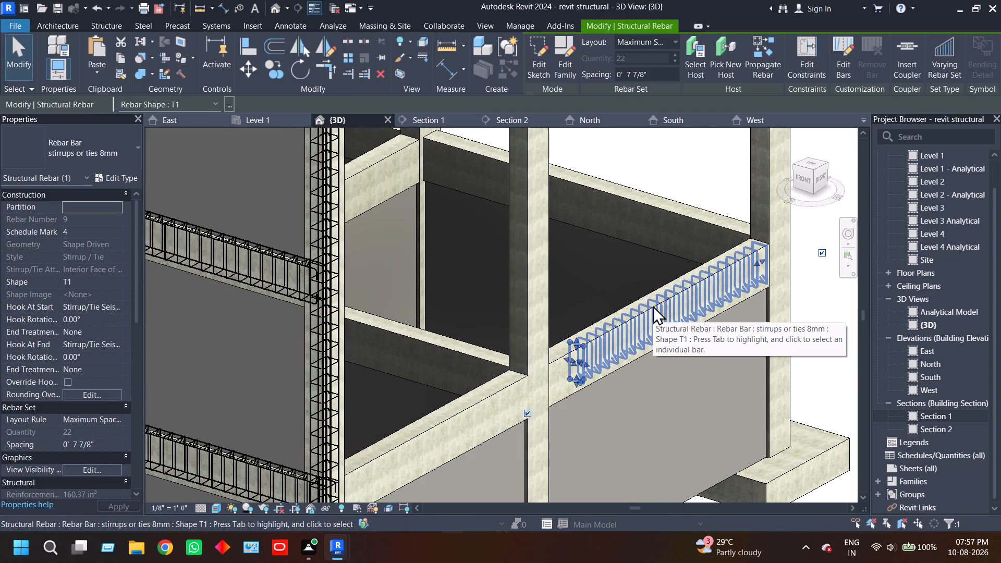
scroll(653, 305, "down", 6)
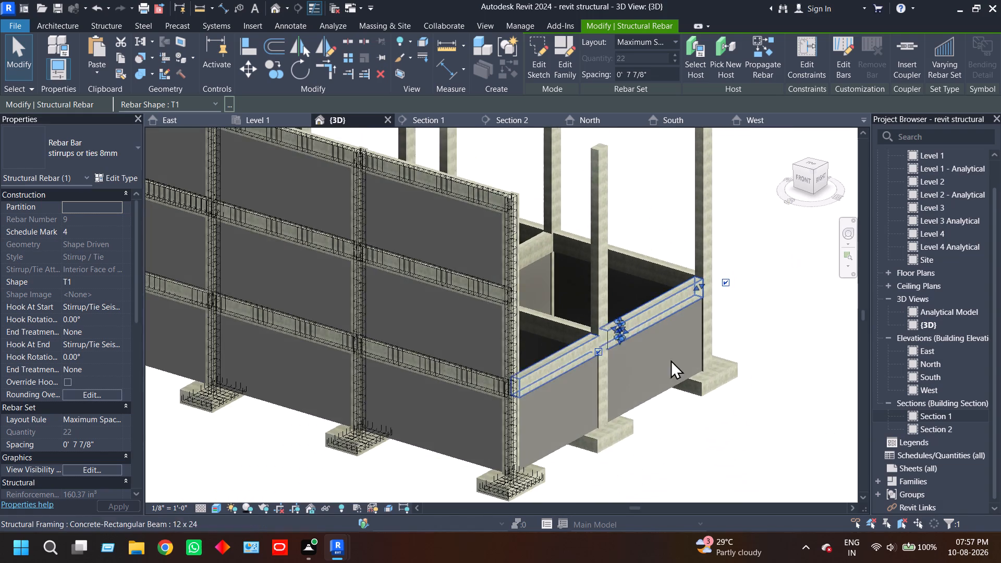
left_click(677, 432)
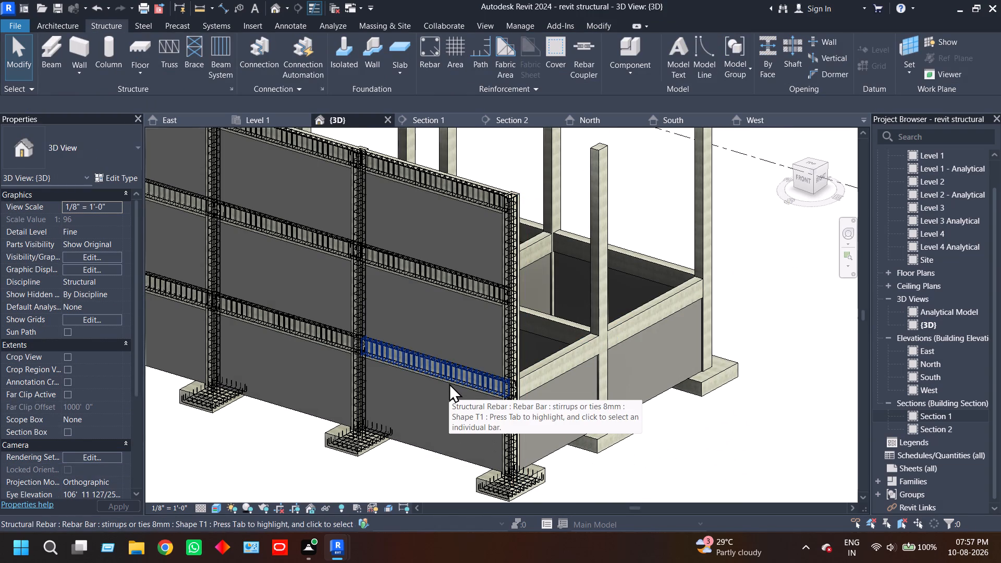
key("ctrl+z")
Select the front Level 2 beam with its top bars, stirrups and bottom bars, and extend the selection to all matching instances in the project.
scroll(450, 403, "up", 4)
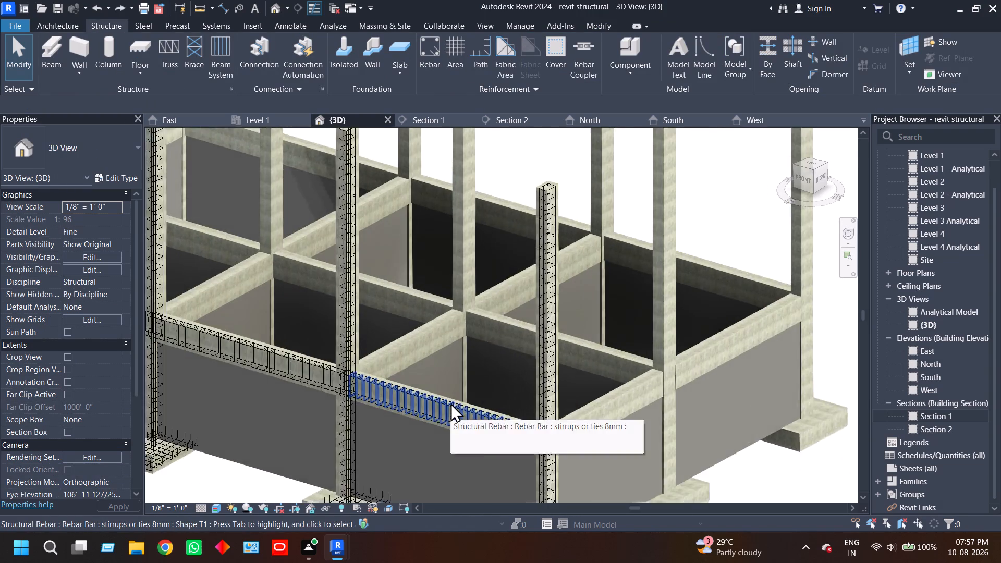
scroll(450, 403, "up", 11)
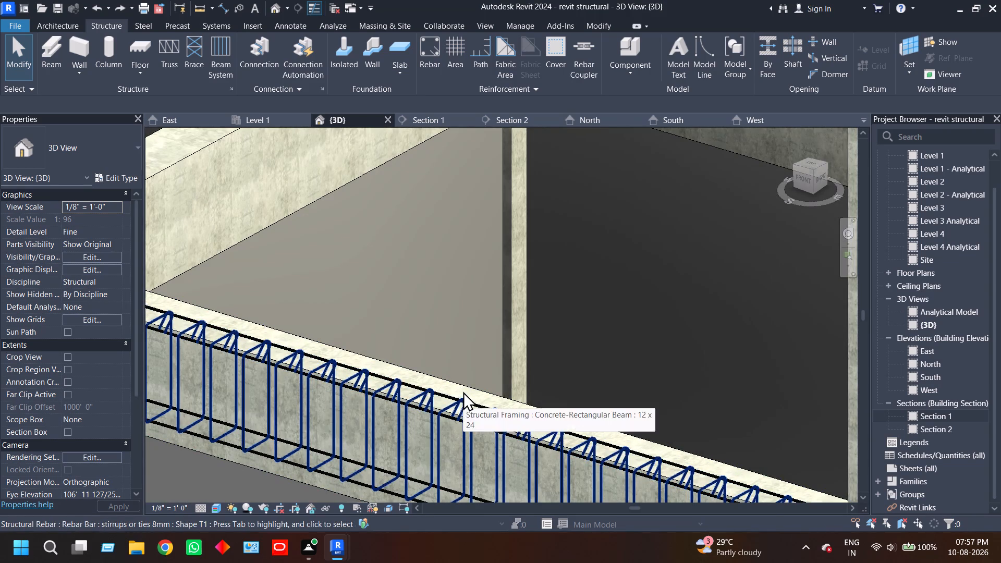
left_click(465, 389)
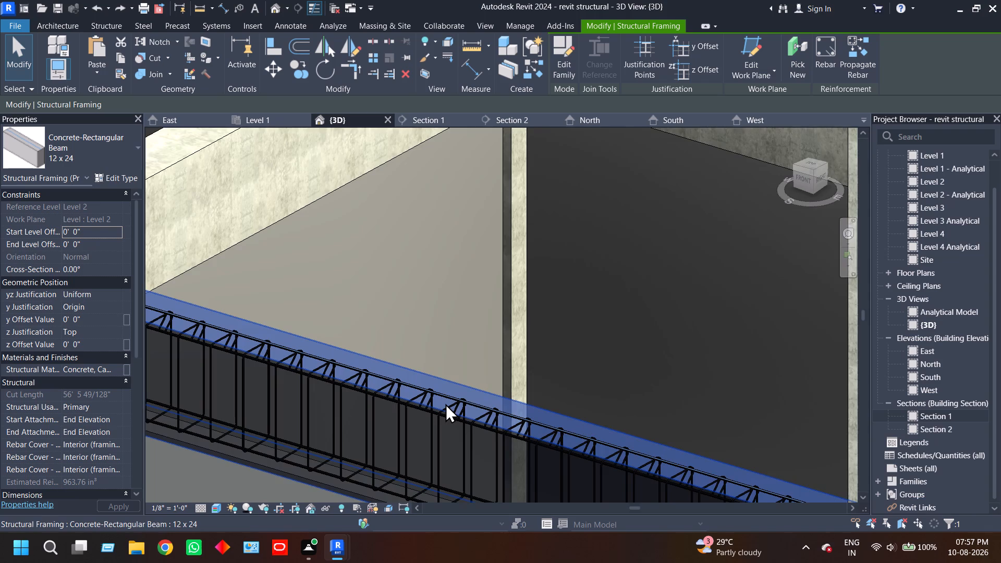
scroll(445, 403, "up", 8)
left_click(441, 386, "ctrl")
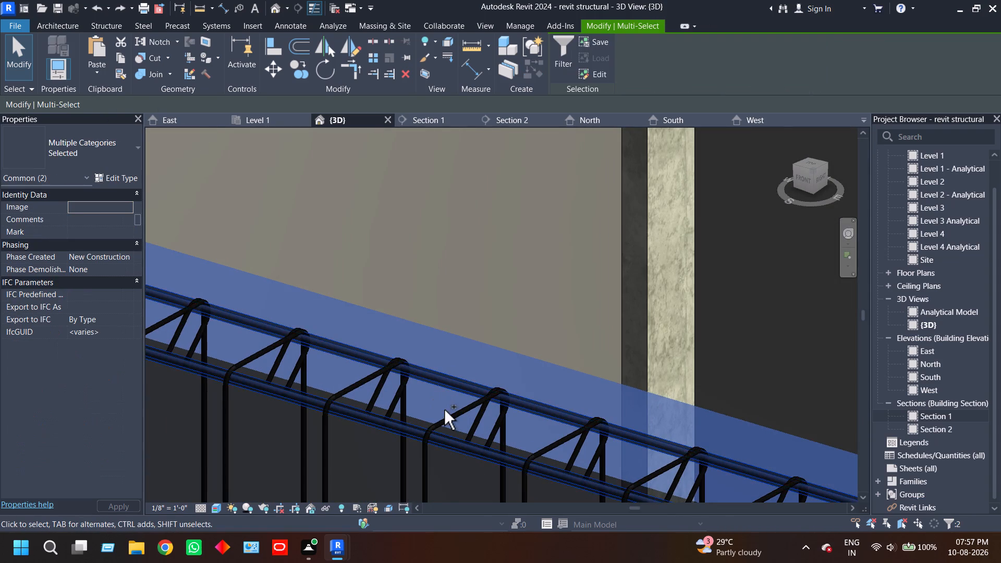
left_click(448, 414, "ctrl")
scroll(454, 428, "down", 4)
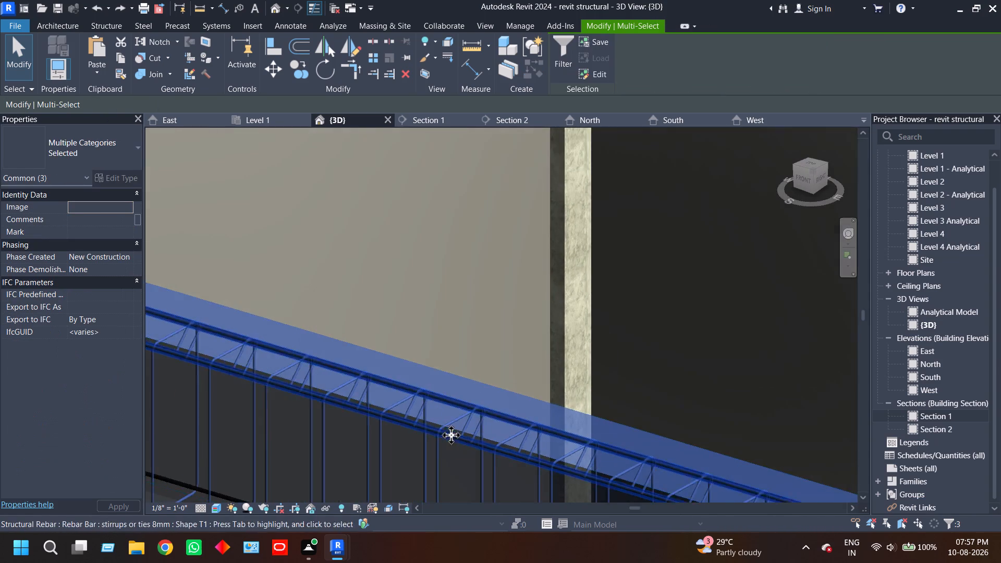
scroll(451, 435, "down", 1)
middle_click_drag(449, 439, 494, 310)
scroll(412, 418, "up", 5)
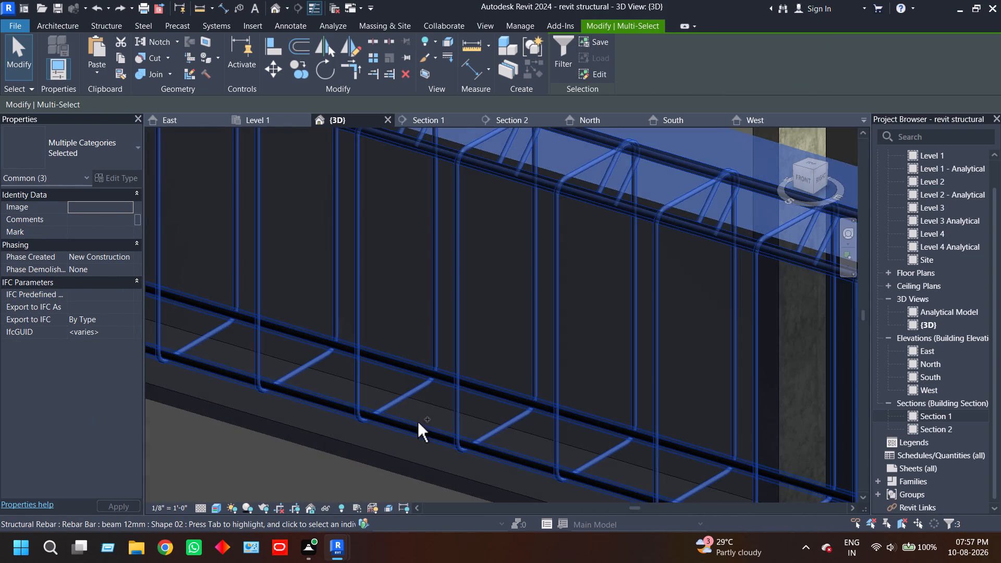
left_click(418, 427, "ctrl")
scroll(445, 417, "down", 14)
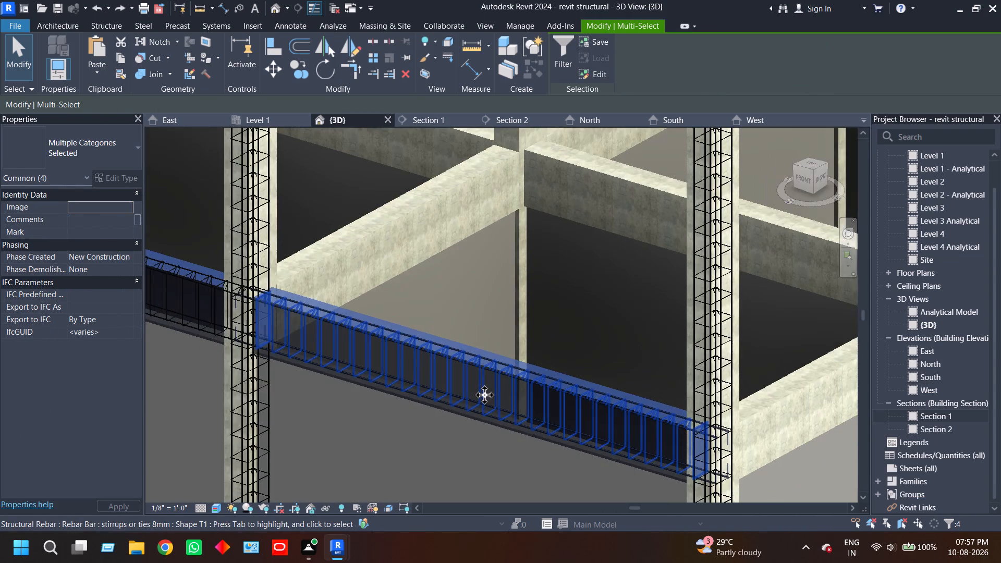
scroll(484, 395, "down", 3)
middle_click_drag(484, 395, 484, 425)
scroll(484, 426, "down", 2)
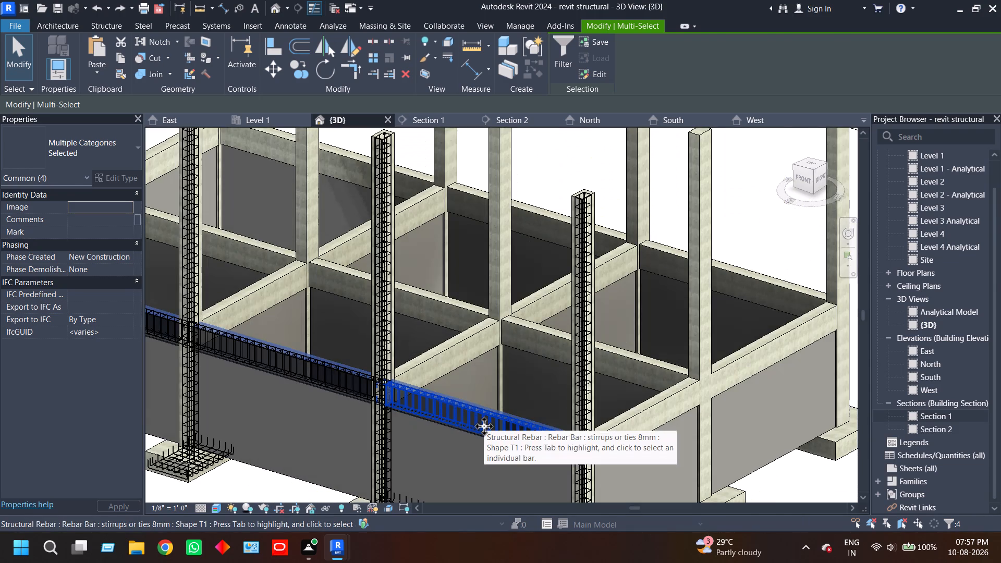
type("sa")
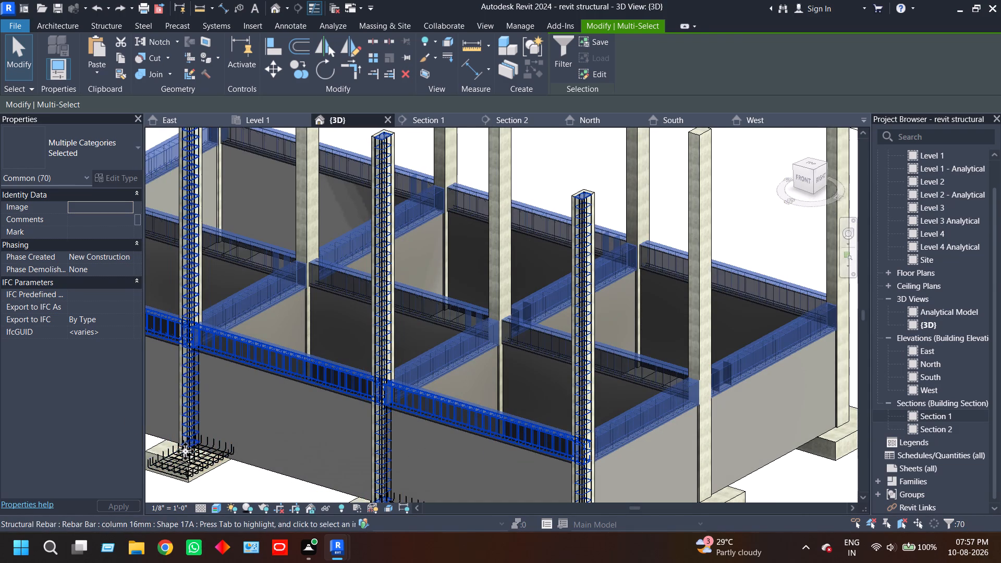
Examine the selected beams and rebar in 3D, review their categories in the selection filter, and clear the selection.
scroll(299, 443, "down", 3)
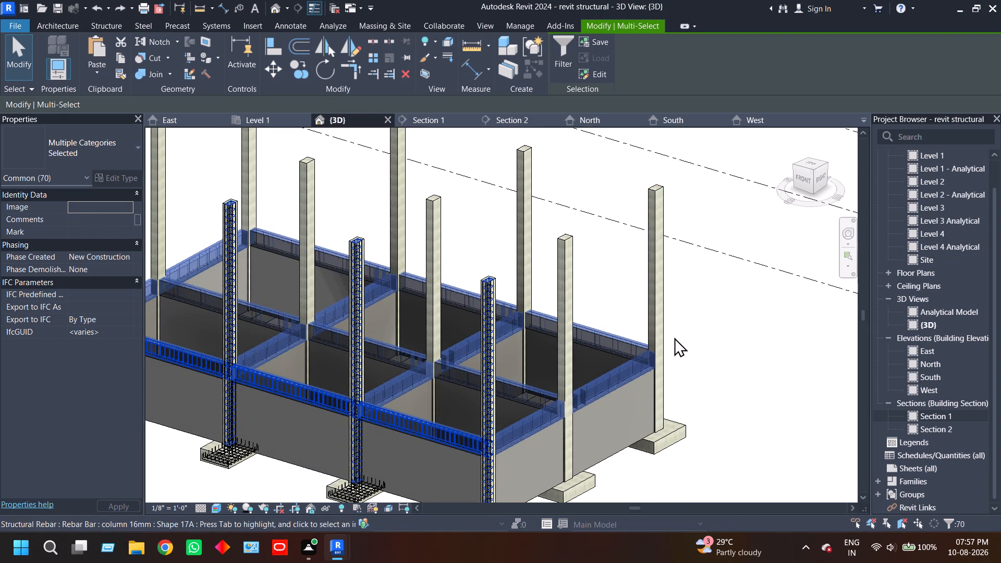
scroll(361, 451, "up", 11)
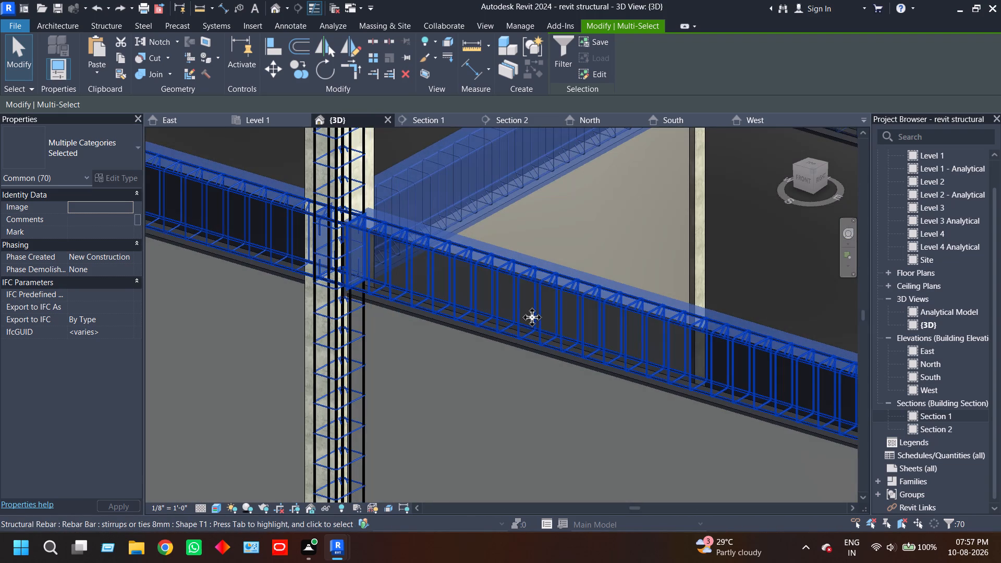
scroll(531, 319, "down", 10)
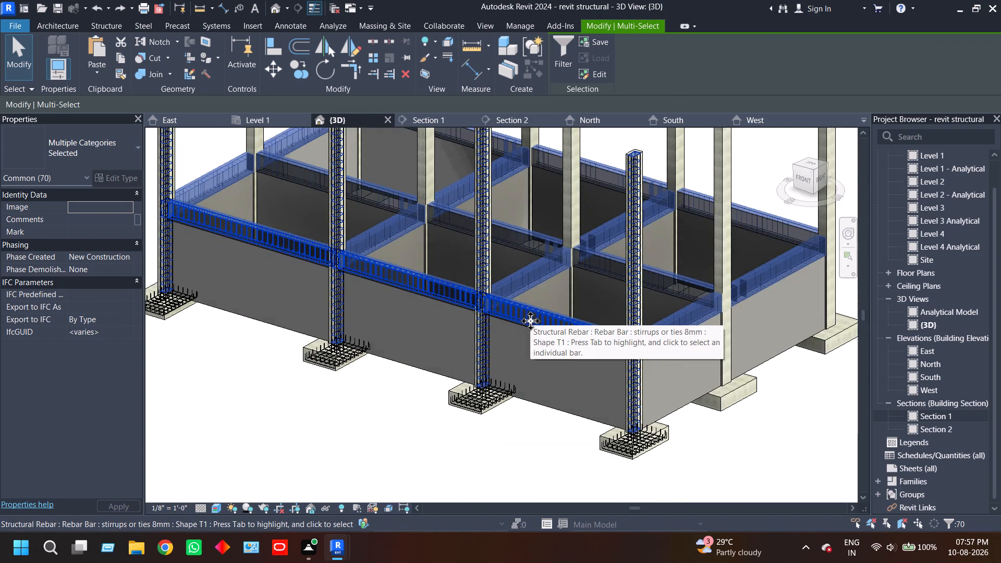
middle_click_drag(530, 321, 469, 395)
scroll(459, 382, "up", 3)
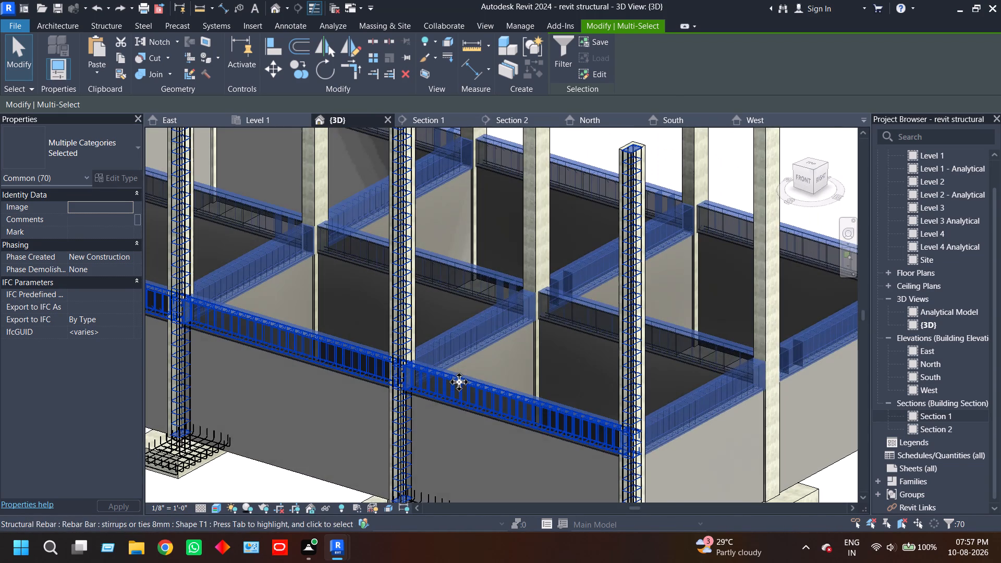
left_click(566, 54)
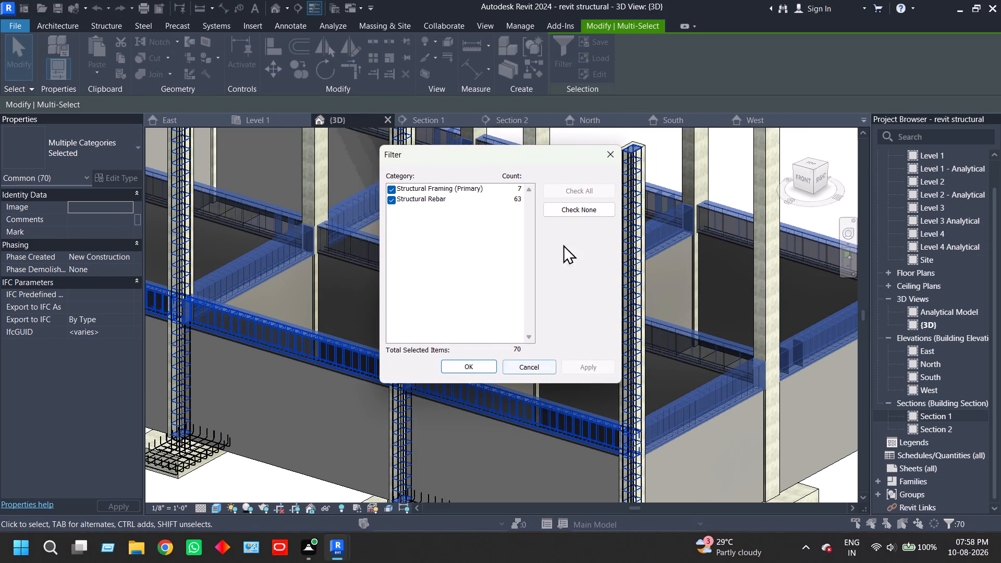
left_click(531, 365)
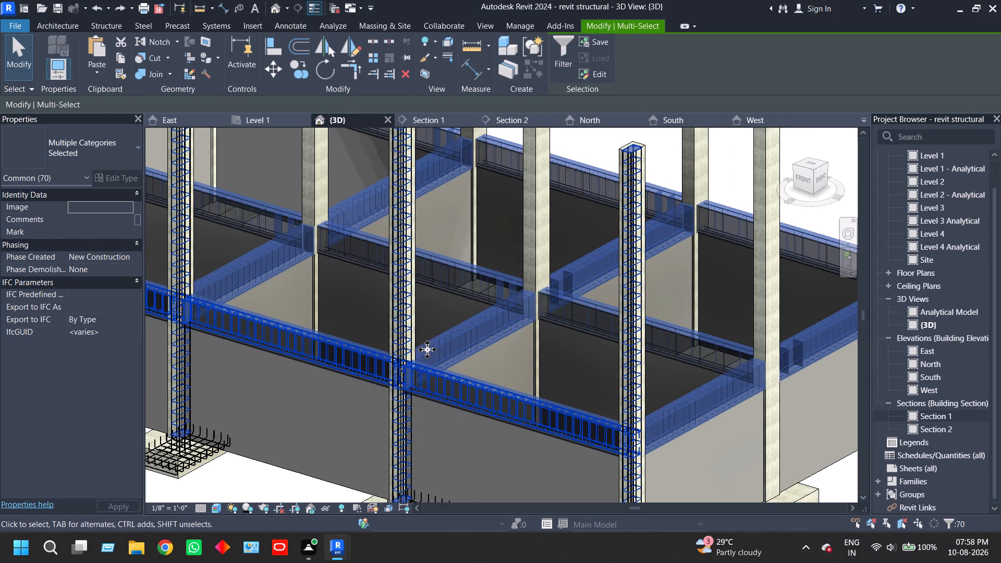
left_click(284, 486)
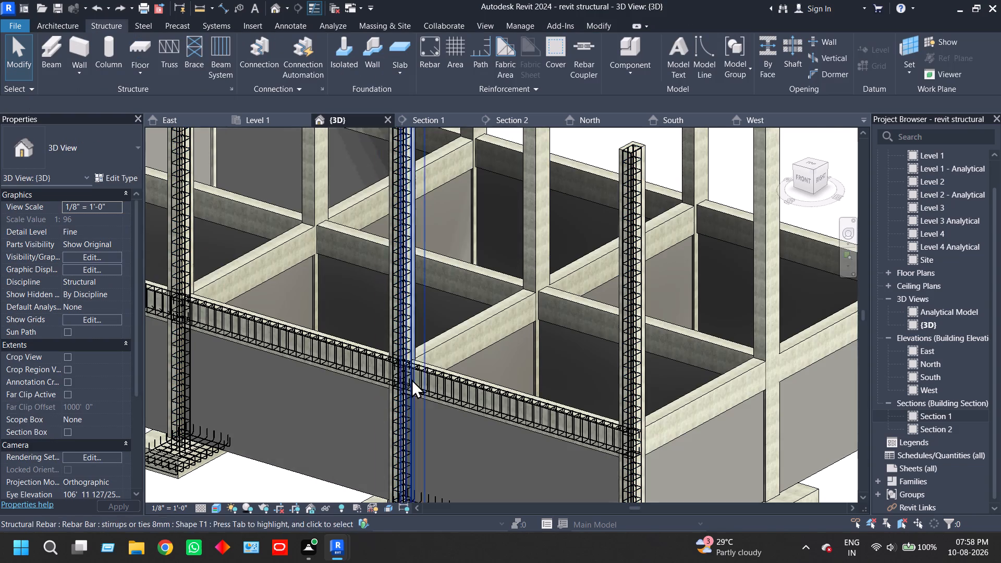
Select the front Level 2 beam's top bars, stirrups and bottom bars, and extend the selection to all matching instances in the project.
scroll(411, 379, "up", 13)
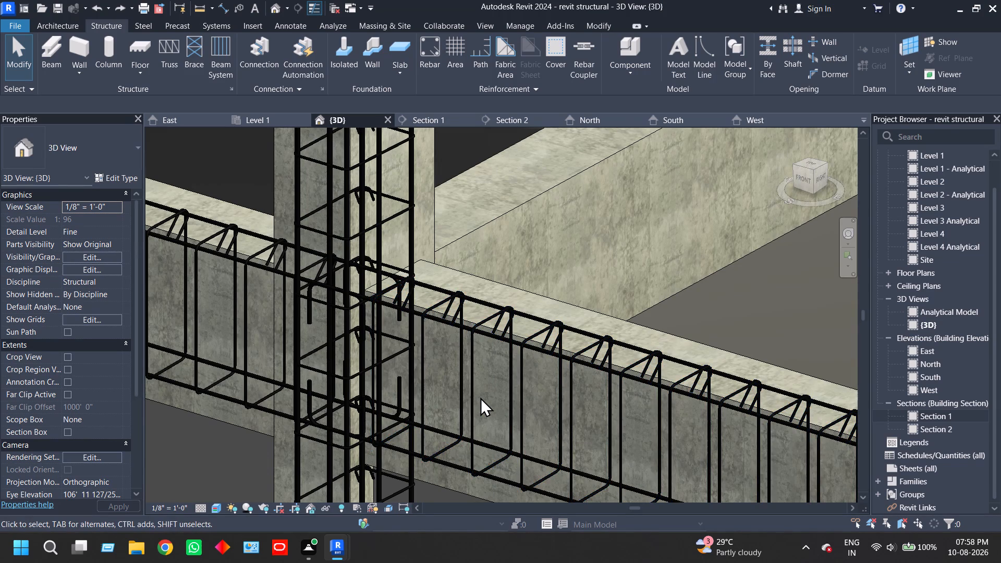
left_click(543, 322, "ctrl")
left_click(514, 341, "ctrl")
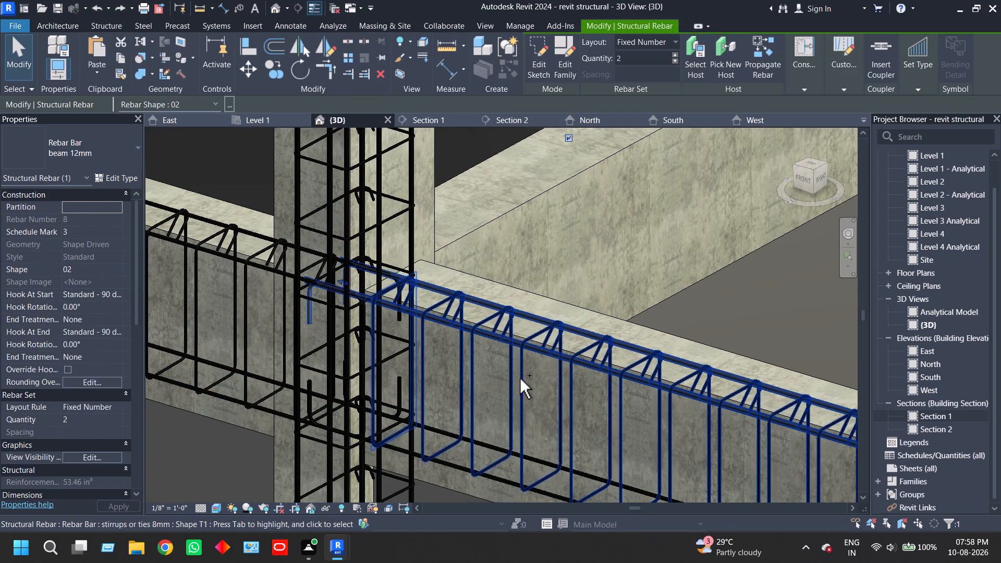
left_click(520, 378, "ctrl")
left_click(505, 481, "ctrl")
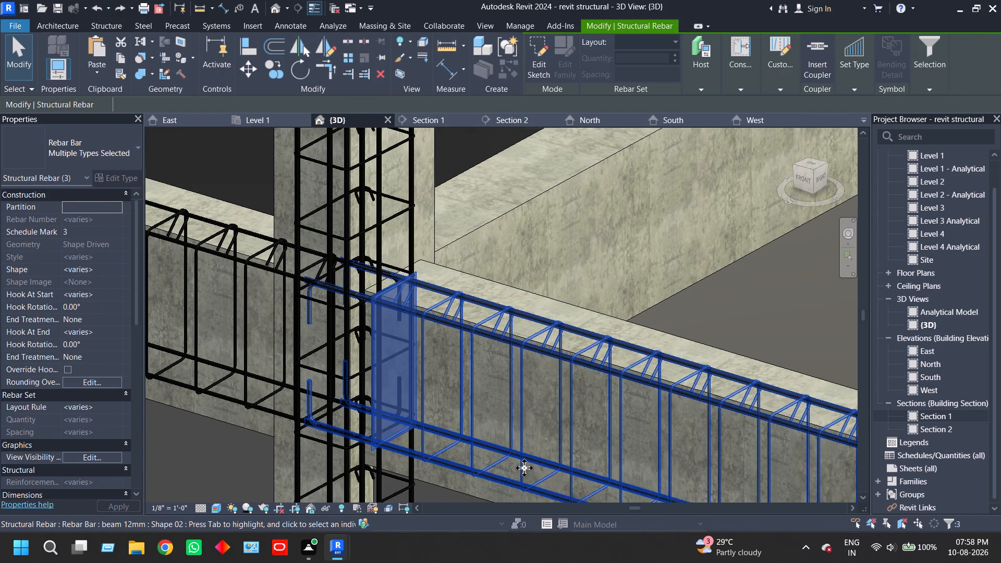
scroll(532, 459, "down", 9)
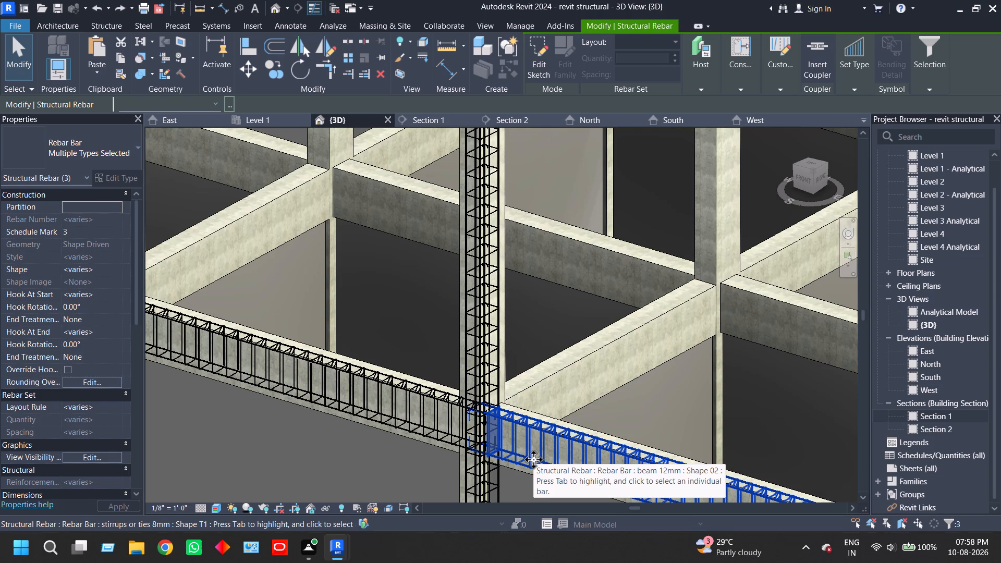
middle_click_drag(533, 458, 533, 402)
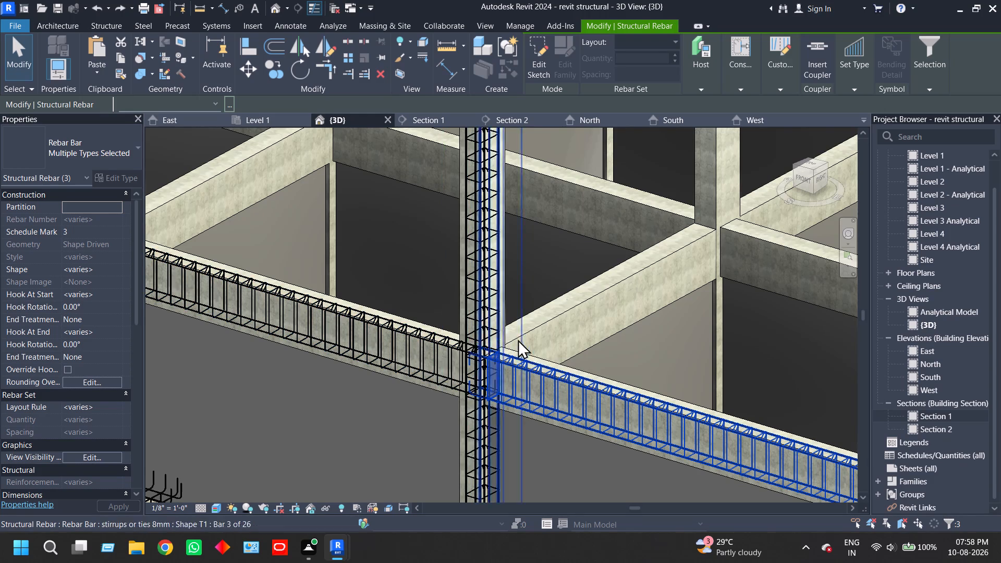
scroll(525, 403, "up", 1)
type("sa")
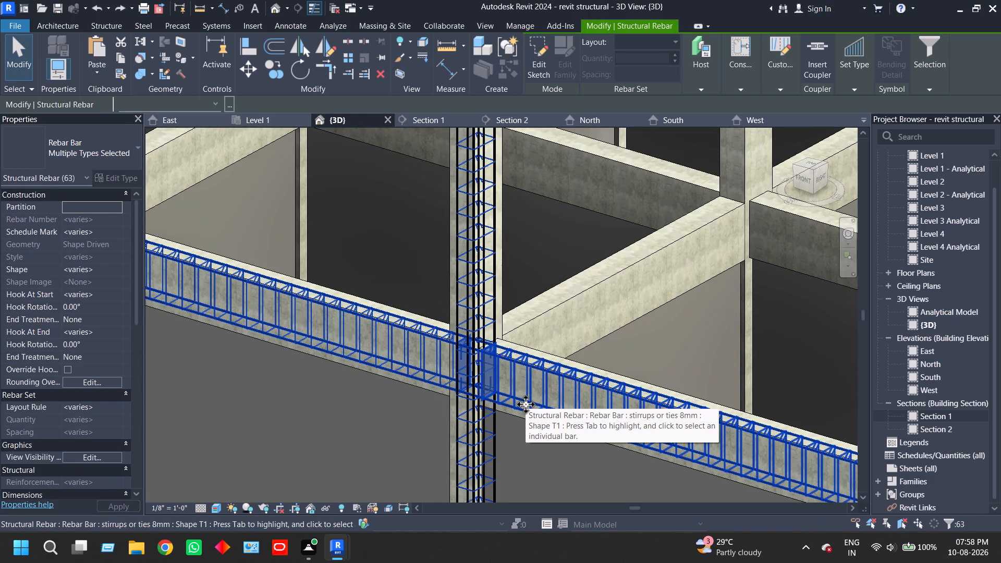
Remove the ties of the third front column and the far-end front corner column from the rebar selection.
scroll(482, 329, "up", 5)
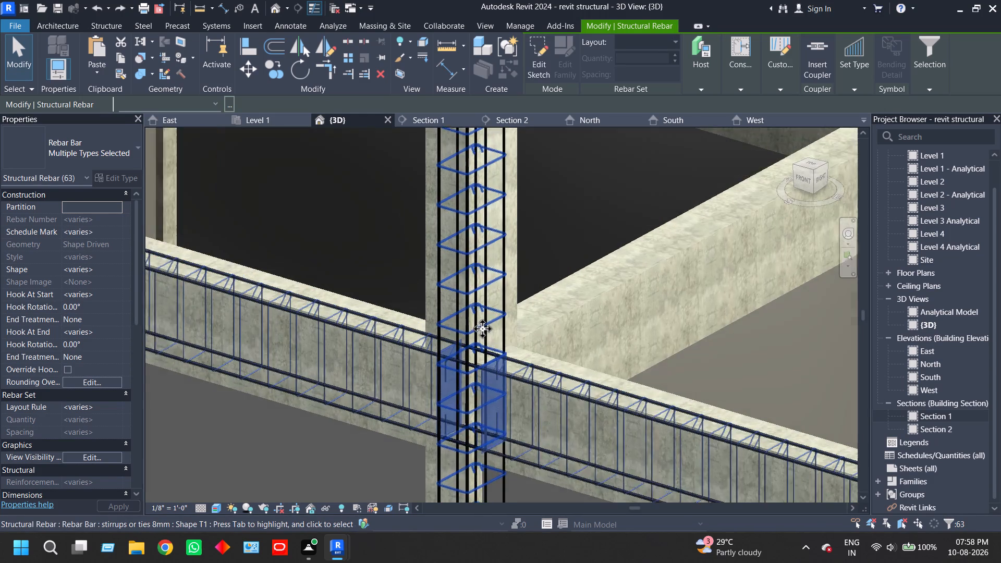
left_click(493, 317, "shift")
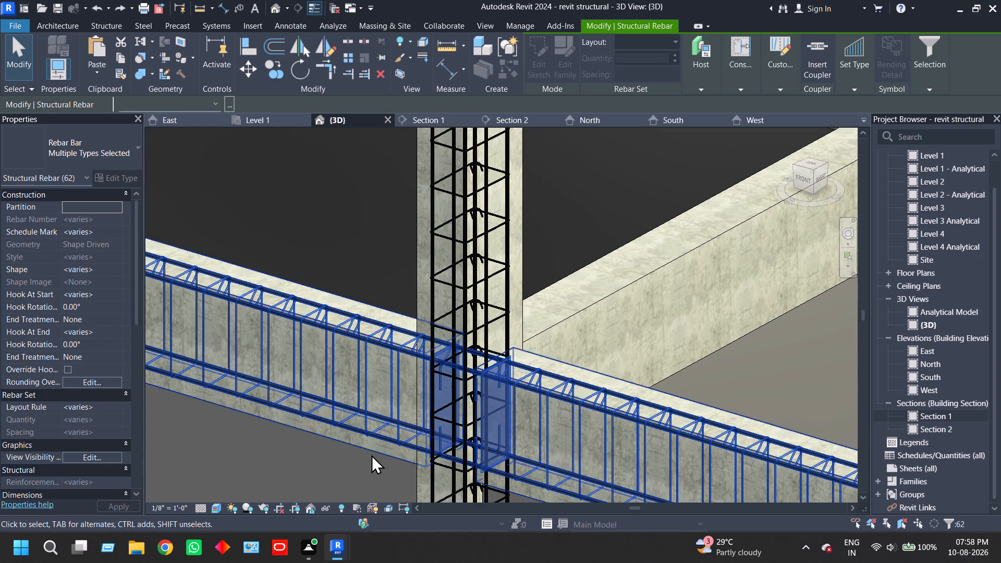
scroll(371, 455, "down", 9)
middle_click_drag(371, 454, 533, 453)
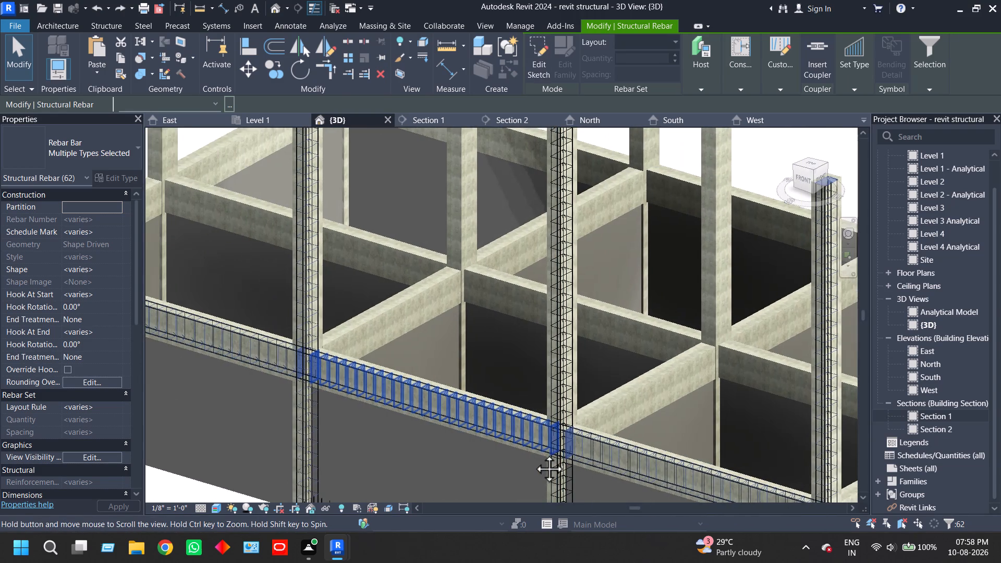
middle_click_drag(533, 453, 321, 318)
scroll(589, 342, "up", 9)
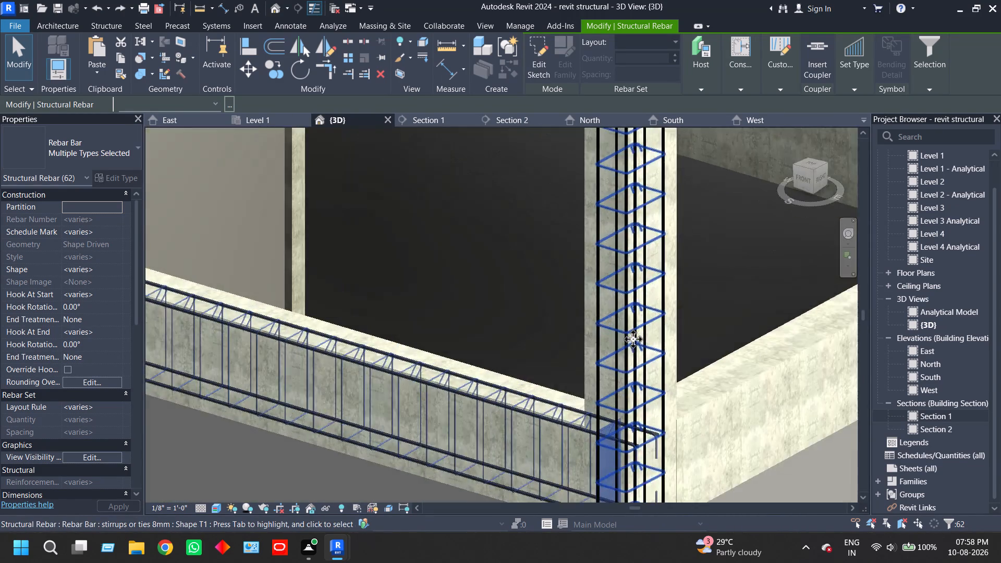
scroll(633, 339, "up", 3)
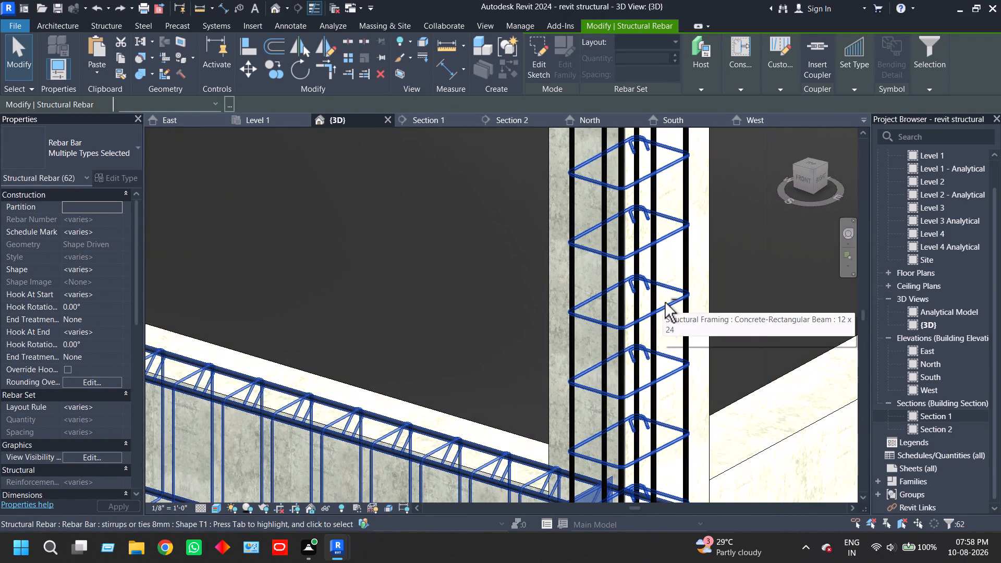
left_click(666, 304, "shift")
scroll(529, 383, "down", 6)
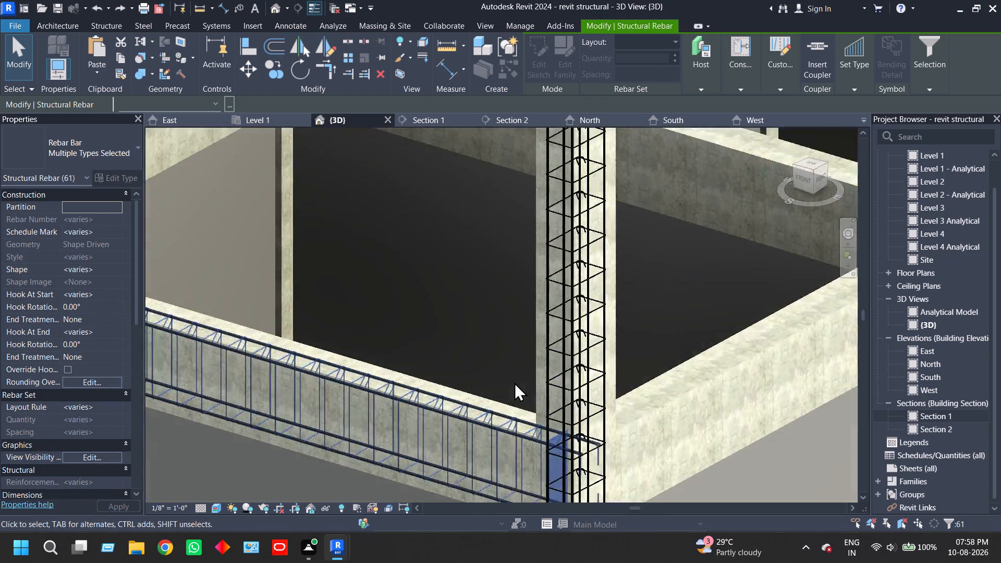
Remove the ties of the second front column and the remaining front corner column from the rebar selection.
scroll(514, 382, "down", 8)
middle_click_drag(342, 364, 803, 440)
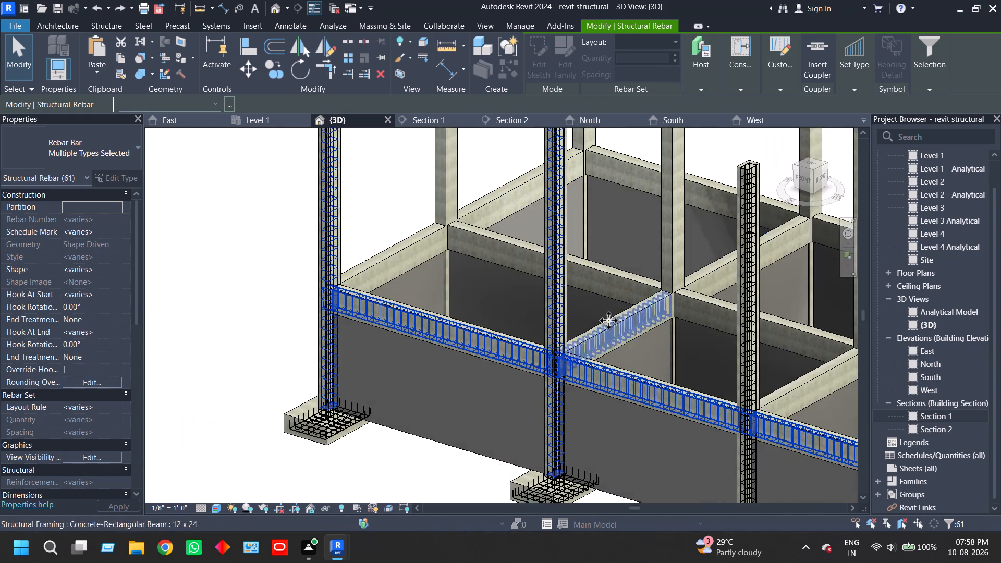
scroll(545, 323, "up", 20)
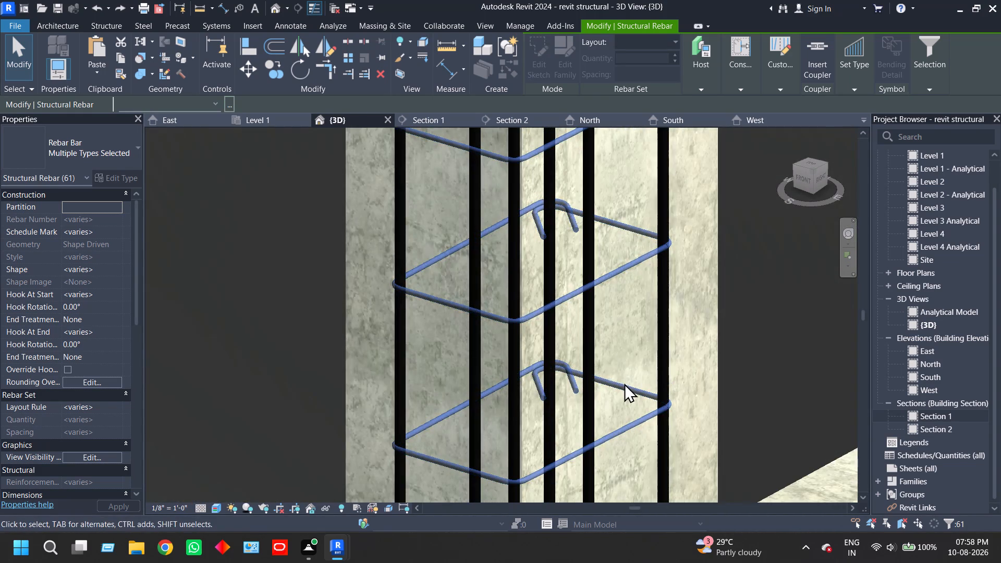
left_click(627, 386, "shift")
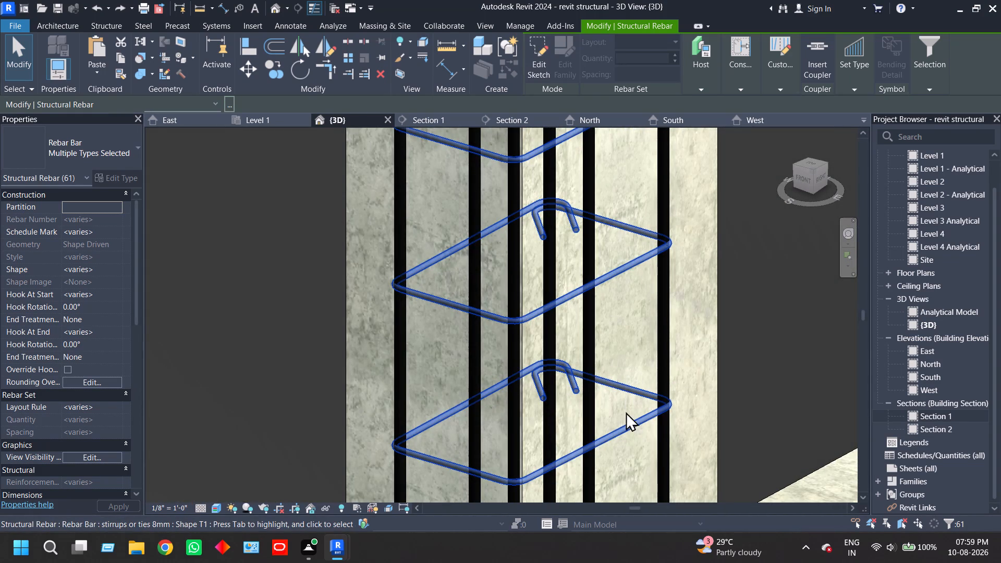
scroll(571, 427, "down", 16)
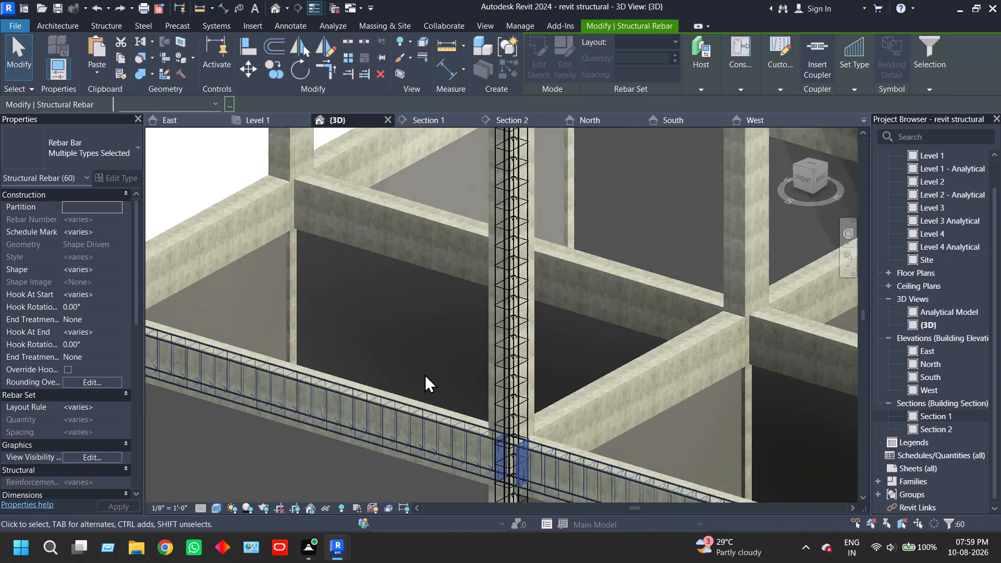
middle_click_drag(414, 369, 774, 412)
scroll(460, 326, "up", 8)
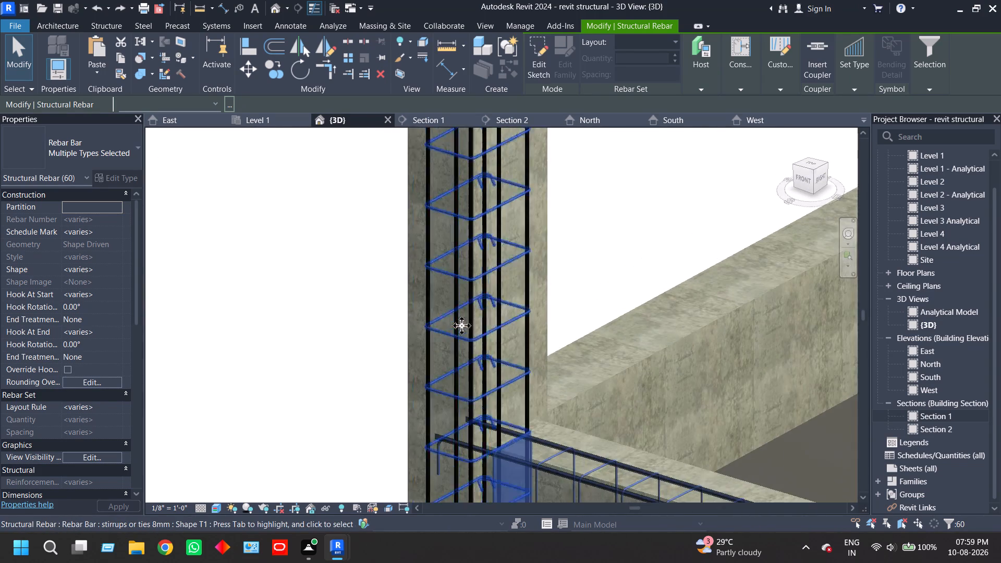
scroll(461, 325, "up", 9)
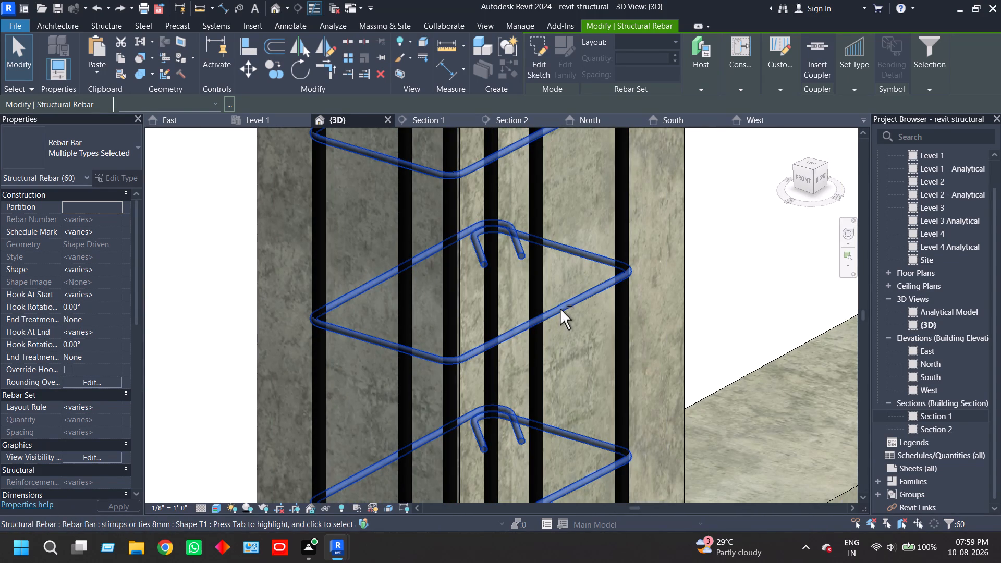
left_click(560, 309, "shift")
Set the 3D view's visual style to Wireframe and check which beam and column rebar is selected.
scroll(589, 408, "down", 8)
middle_click_drag(607, 431, 550, 301)
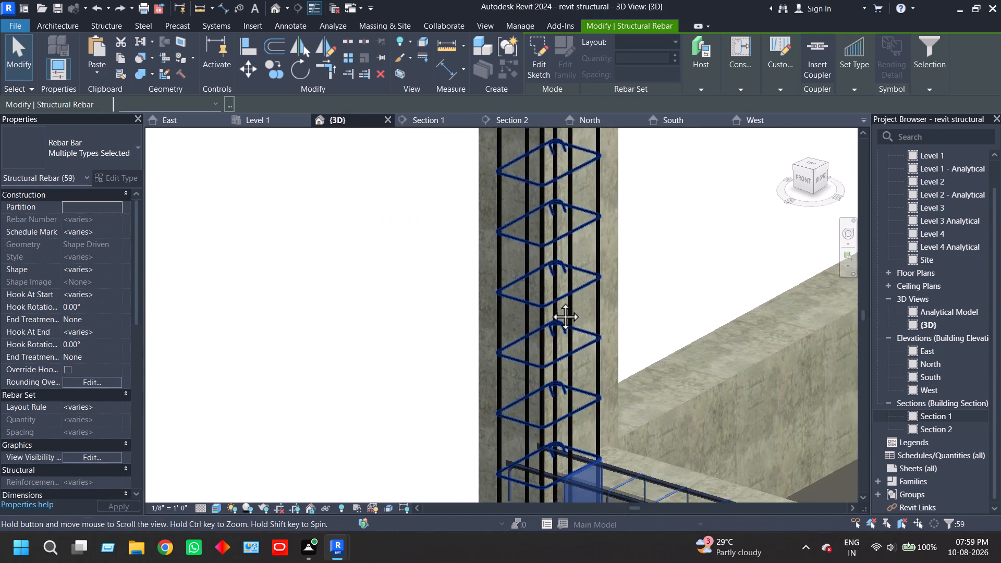
middle_click_drag(550, 301, 529, 251)
scroll(579, 399, "up", 4)
scroll(597, 409, "down", 8)
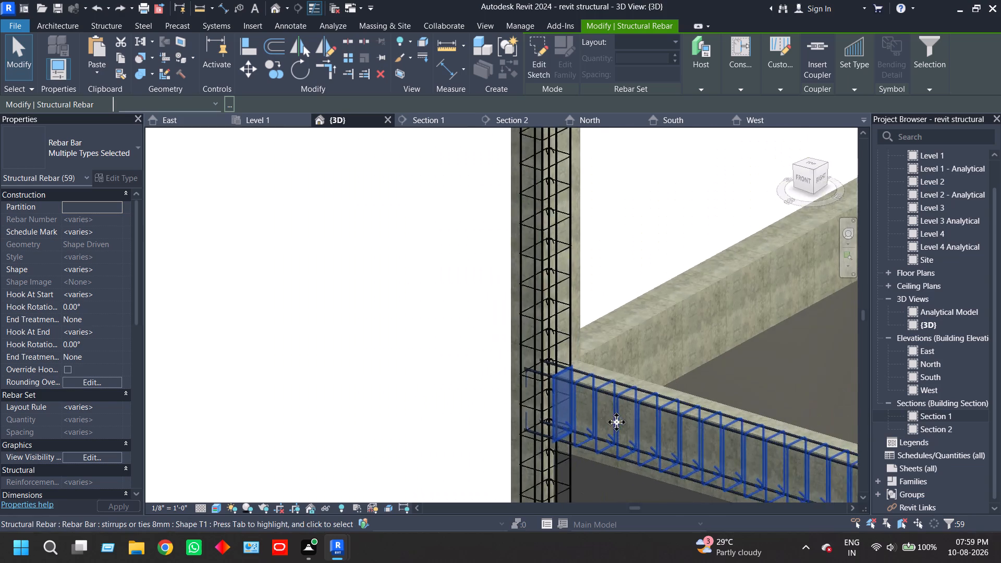
scroll(616, 422, "down", 9)
middle_click_drag(626, 433, 456, 362)
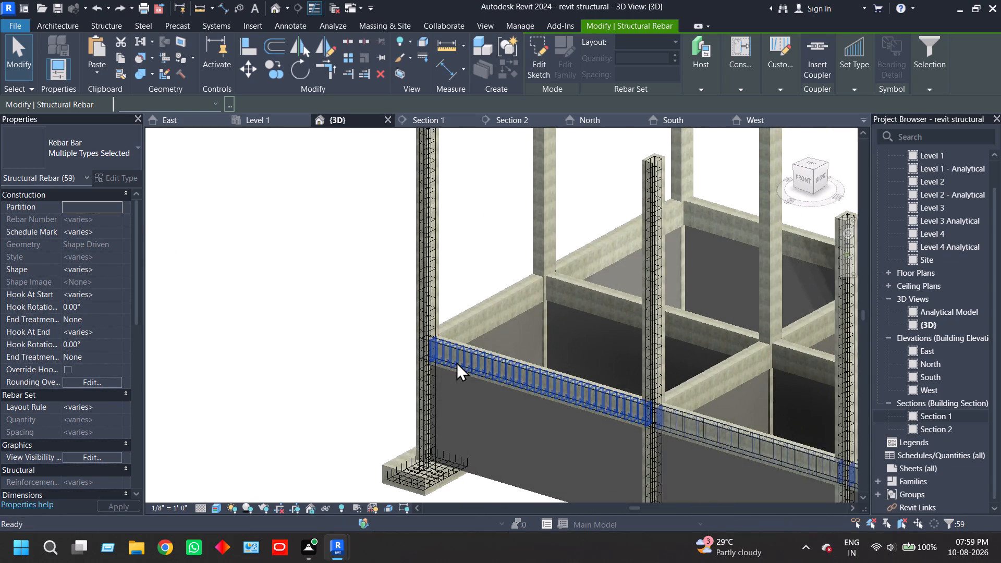
scroll(460, 358, "up", 3)
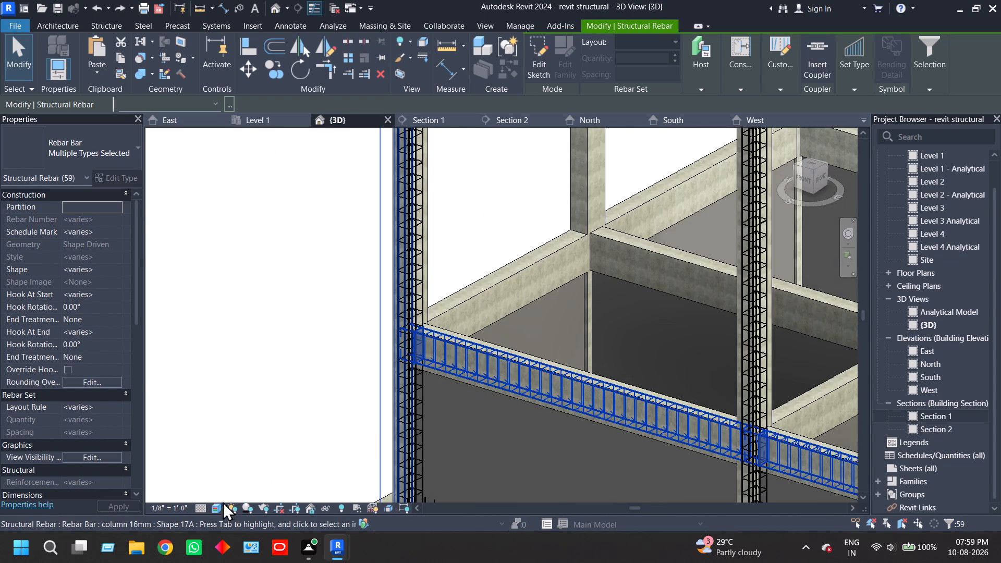
left_click(214, 508)
left_click(249, 425)
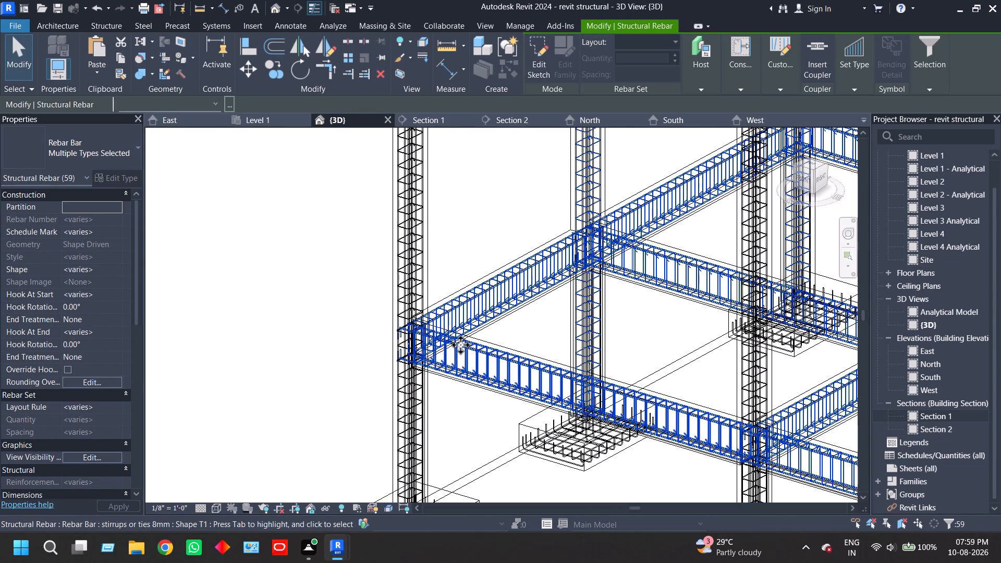
scroll(492, 393, "down", 3)
scroll(449, 354, "up", 13)
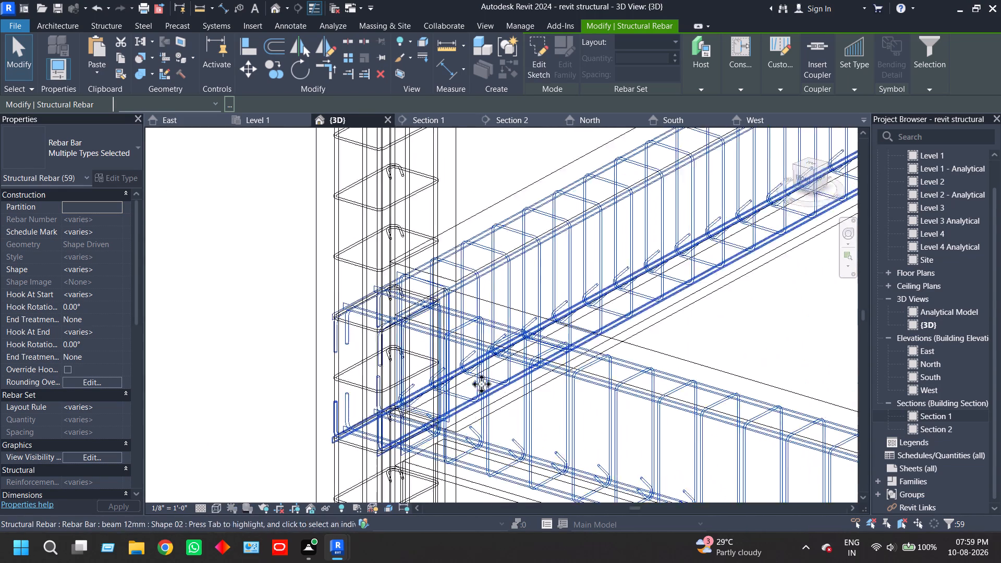
scroll(528, 407, "down", 10)
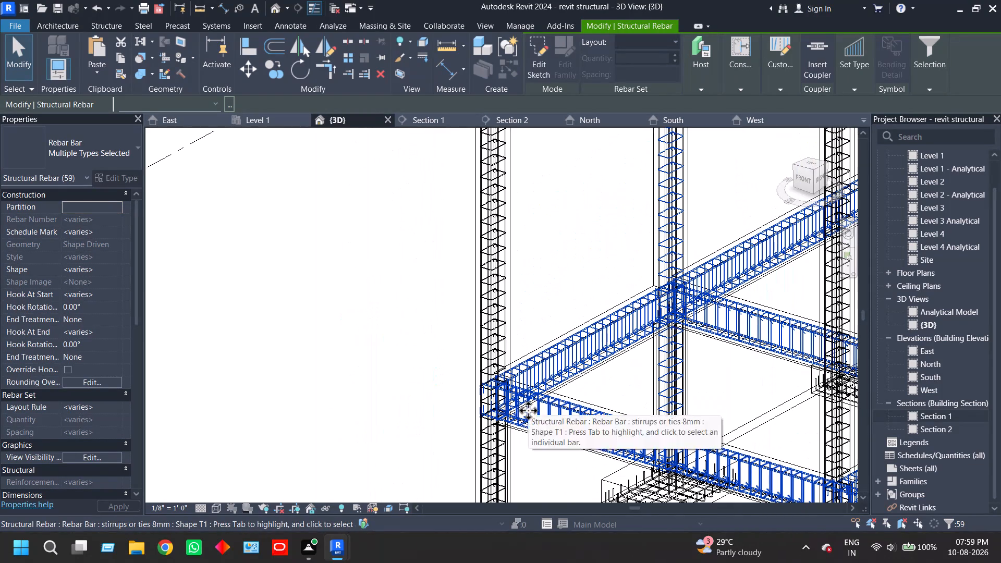
Copy the selected rebar and paste it aligned to Level 3 and Level 4, closing the resulting notice.
key("ctrl+c")
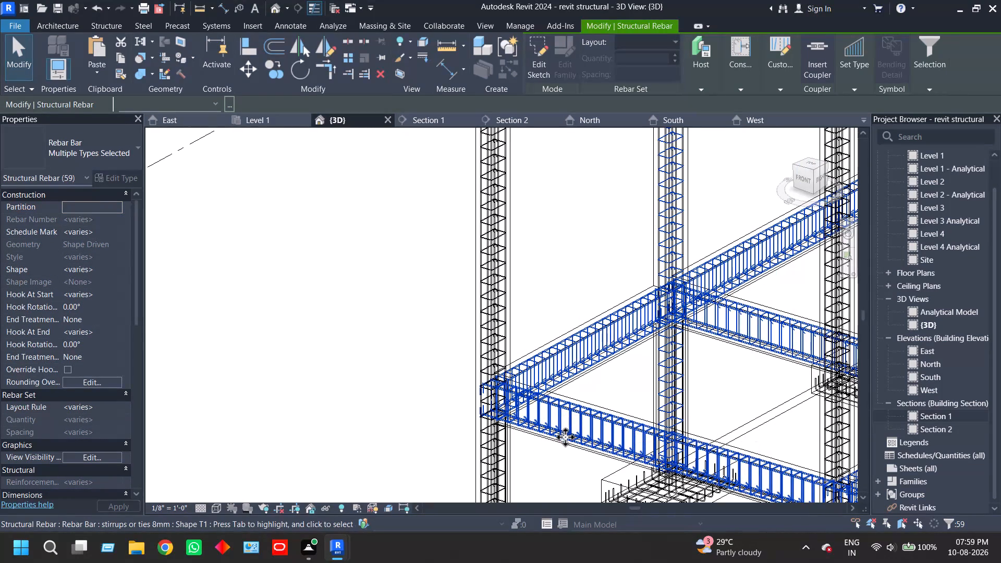
left_click(100, 67)
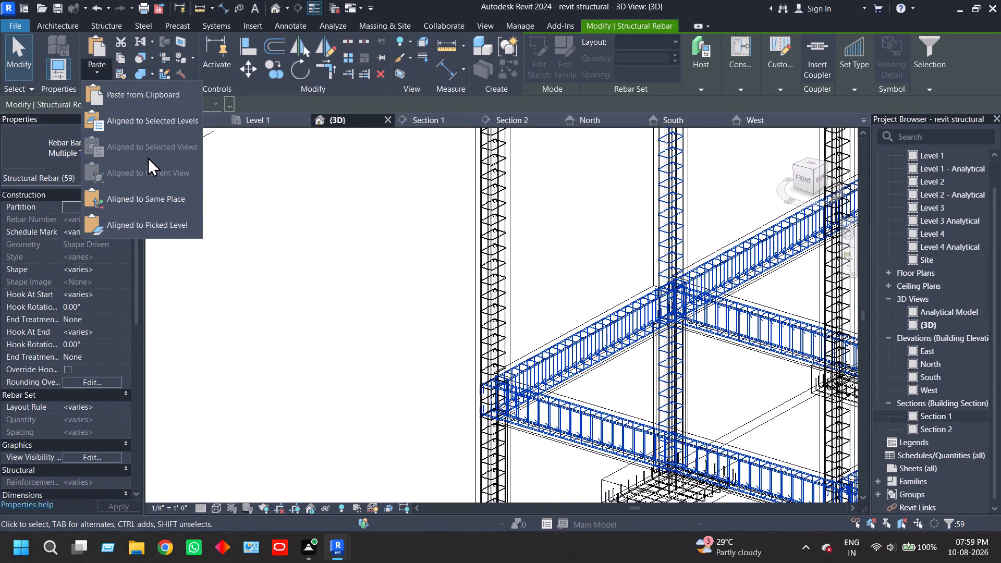
left_click(153, 127)
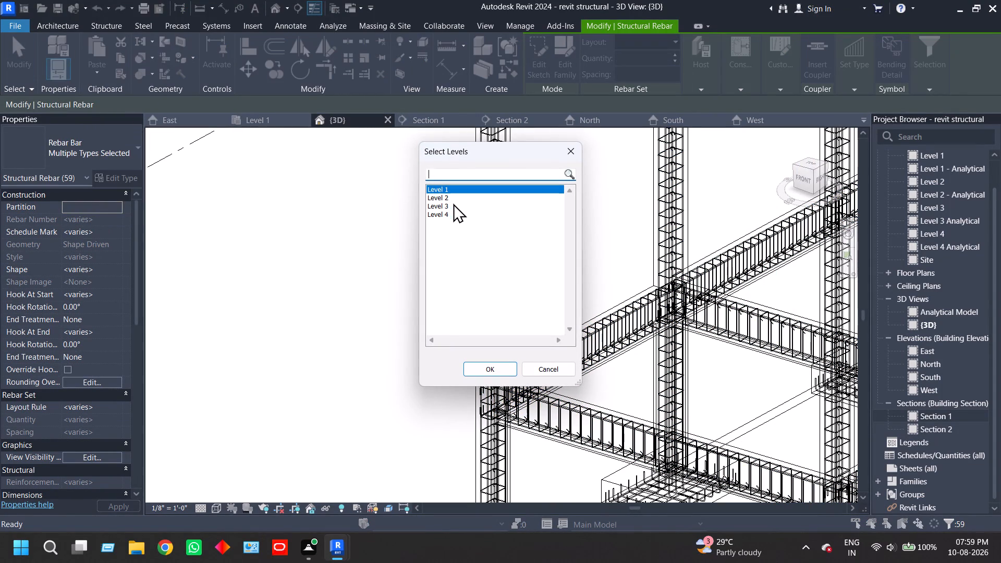
left_click_drag(453, 203, 453, 216)
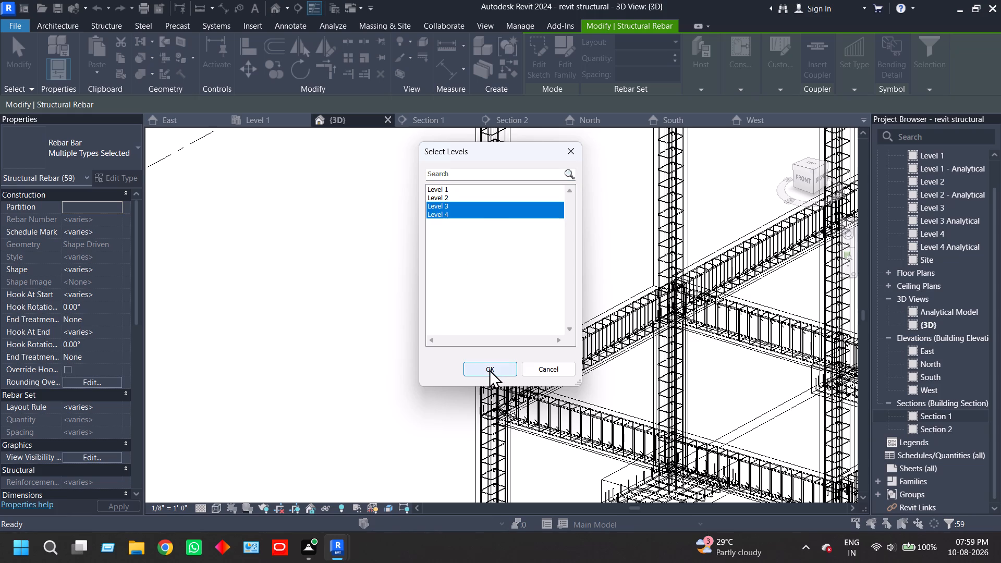
left_click(489, 369)
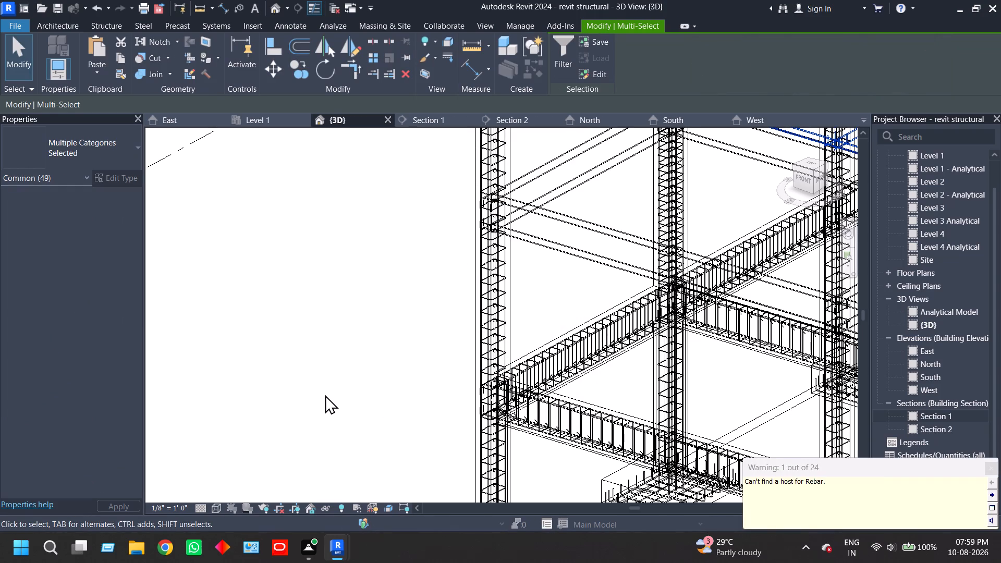
left_click(995, 471)
Clear the selection and examine the pasted rebar on the upper-level beams in 3D.
scroll(364, 362, "down", 5)
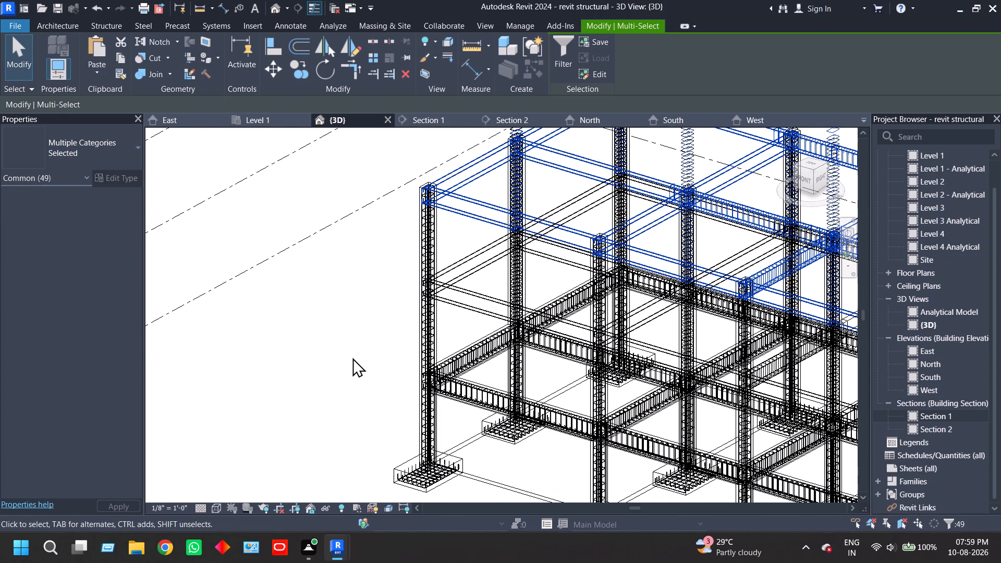
middle_click_drag(352, 358, 335, 391)
left_click(329, 368)
scroll(449, 248, "up", 6)
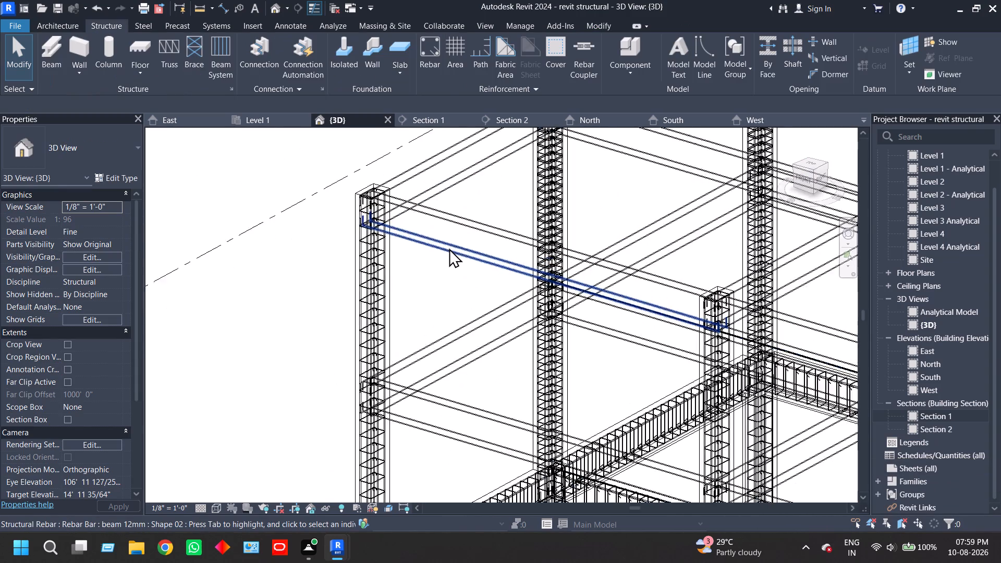
scroll(449, 248, "up", 2)
scroll(456, 339, "down", 9)
middle_click_drag(463, 387, 367, 274)
scroll(378, 325, "up", 4)
scroll(332, 286, "up", 8)
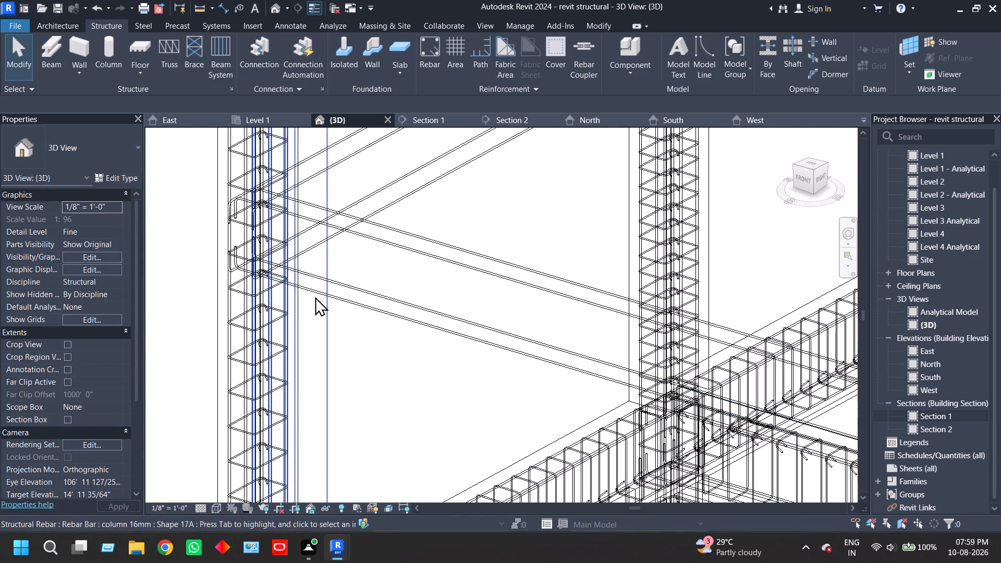
scroll(377, 350, "down", 6)
middle_click_drag(412, 377, 362, 270)
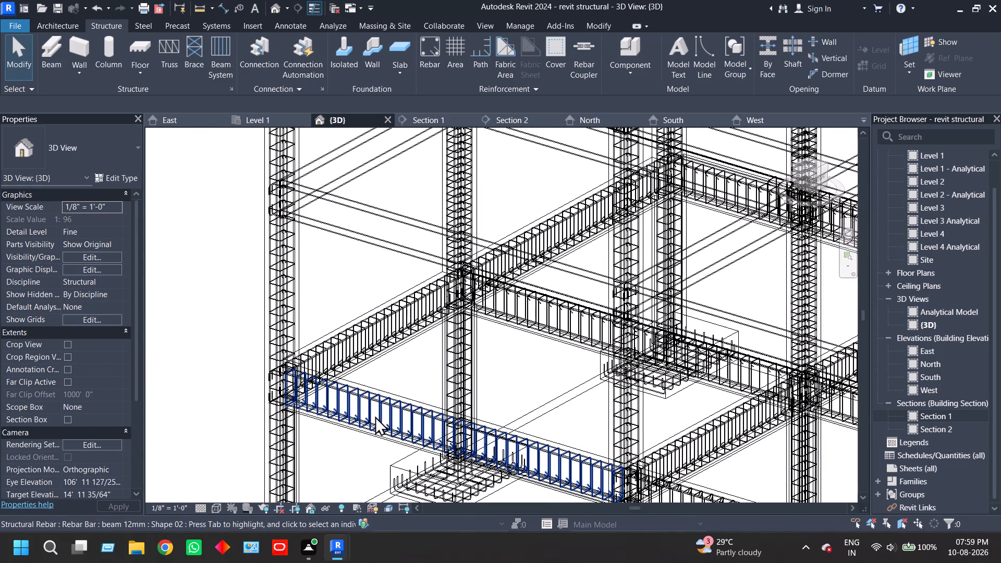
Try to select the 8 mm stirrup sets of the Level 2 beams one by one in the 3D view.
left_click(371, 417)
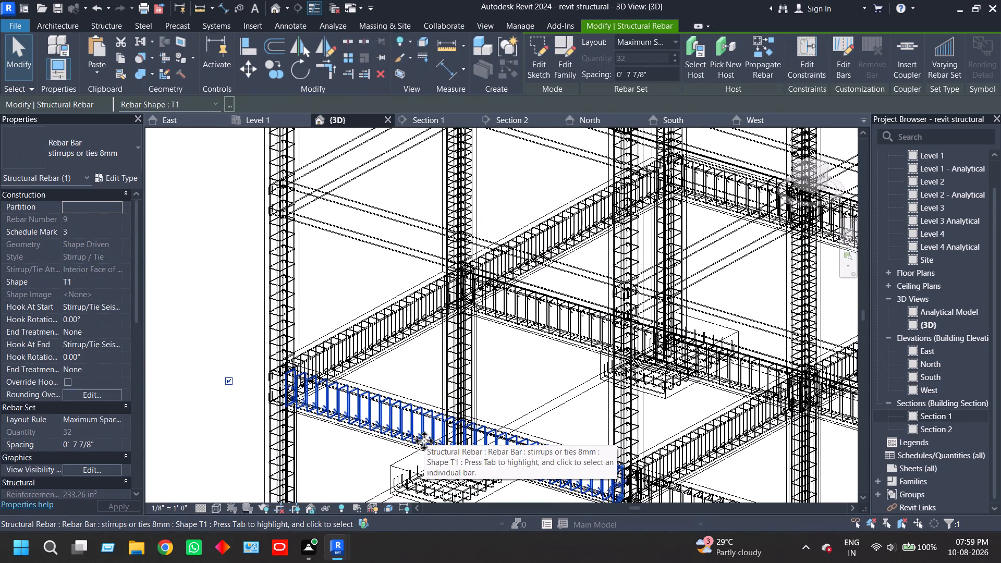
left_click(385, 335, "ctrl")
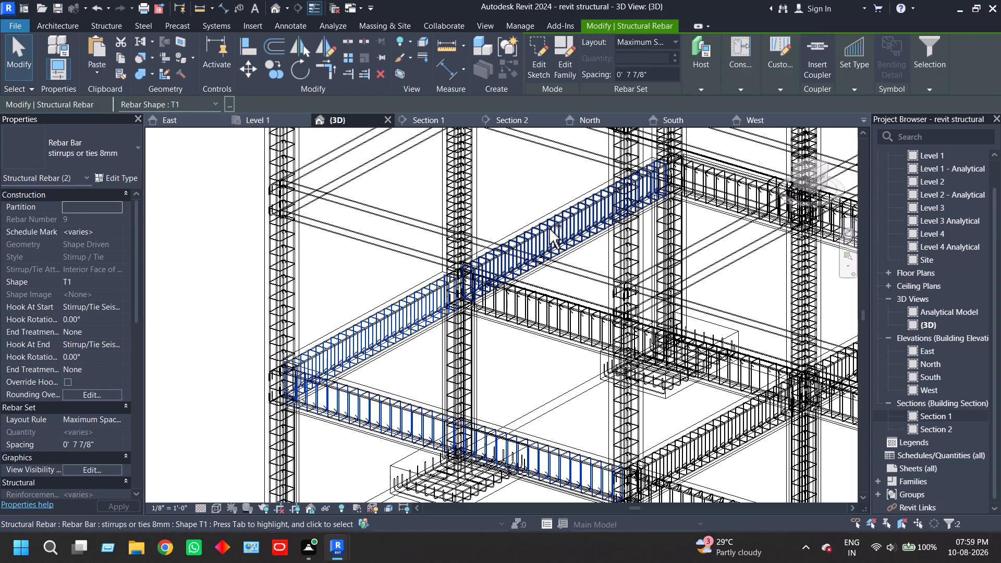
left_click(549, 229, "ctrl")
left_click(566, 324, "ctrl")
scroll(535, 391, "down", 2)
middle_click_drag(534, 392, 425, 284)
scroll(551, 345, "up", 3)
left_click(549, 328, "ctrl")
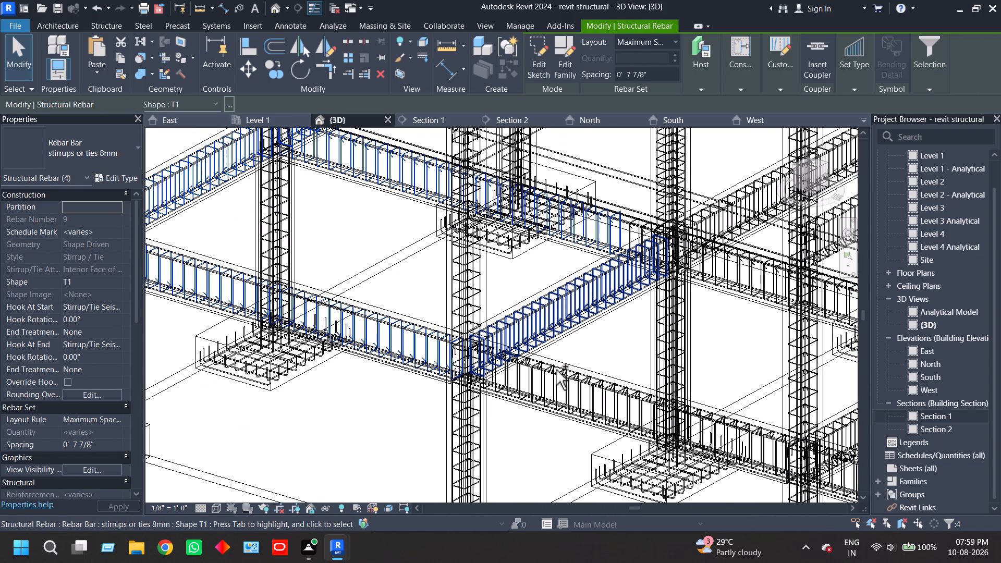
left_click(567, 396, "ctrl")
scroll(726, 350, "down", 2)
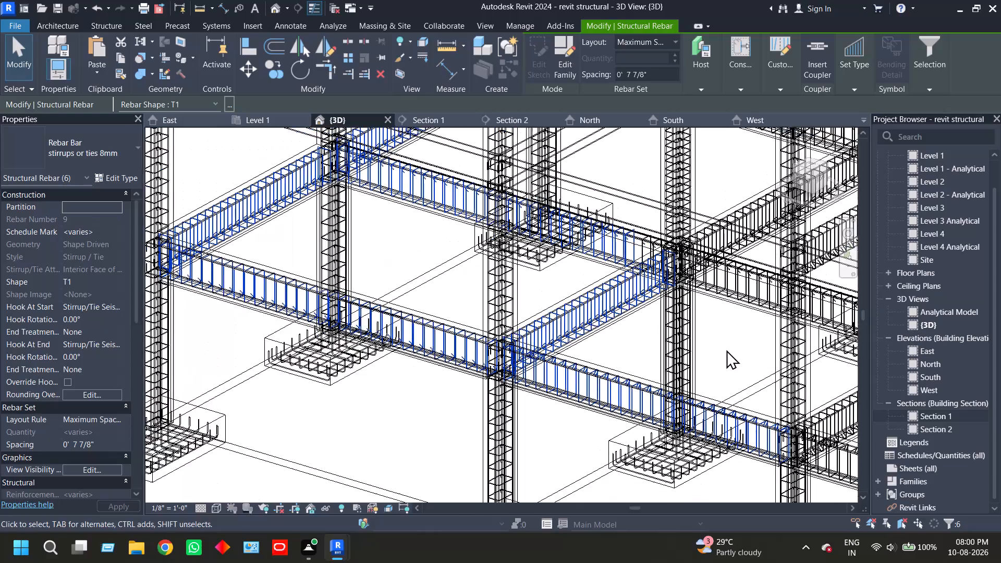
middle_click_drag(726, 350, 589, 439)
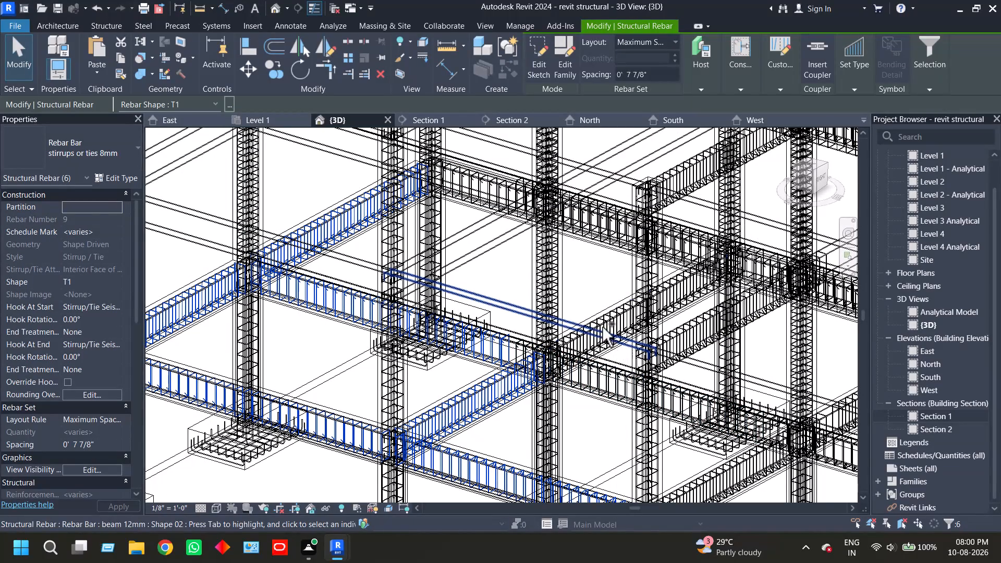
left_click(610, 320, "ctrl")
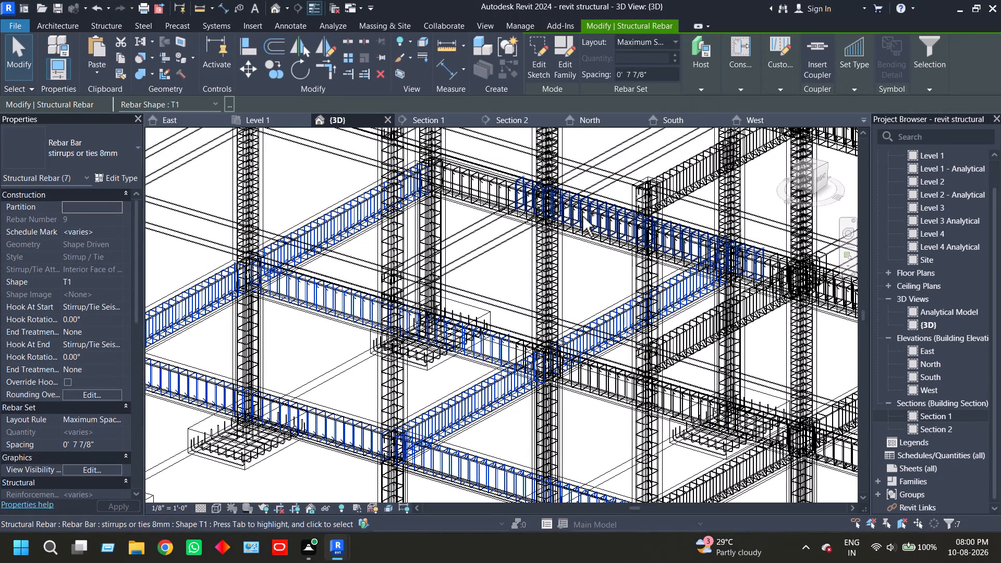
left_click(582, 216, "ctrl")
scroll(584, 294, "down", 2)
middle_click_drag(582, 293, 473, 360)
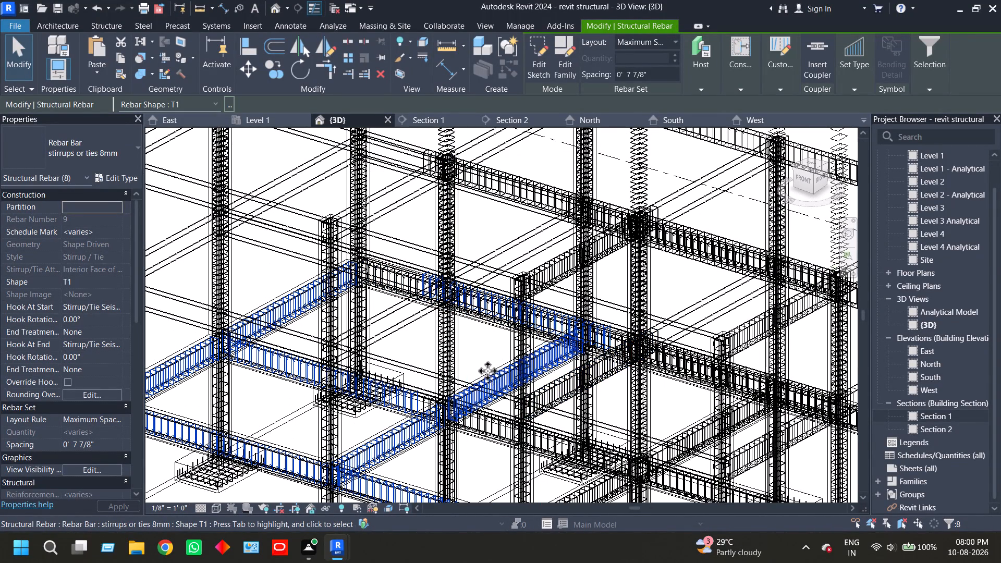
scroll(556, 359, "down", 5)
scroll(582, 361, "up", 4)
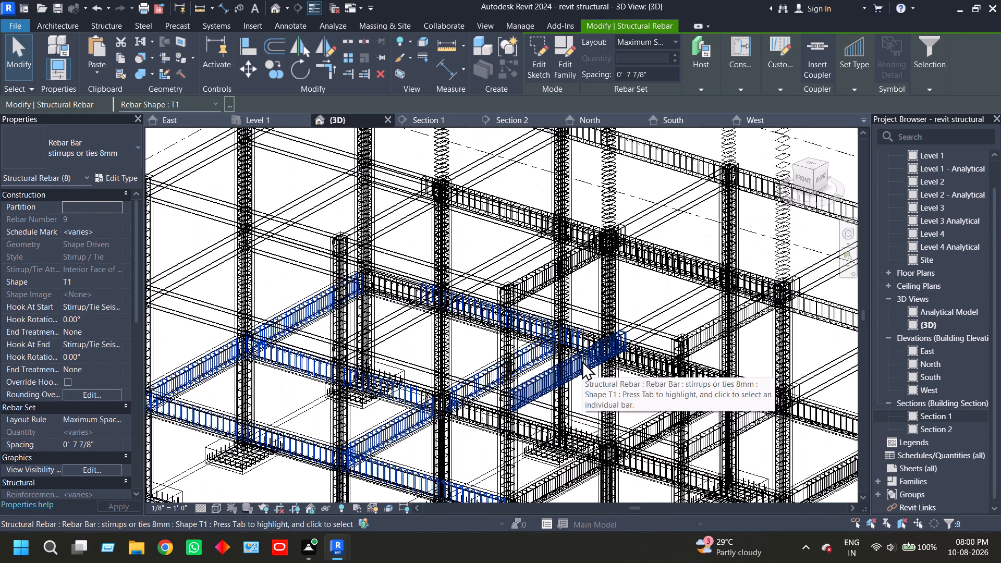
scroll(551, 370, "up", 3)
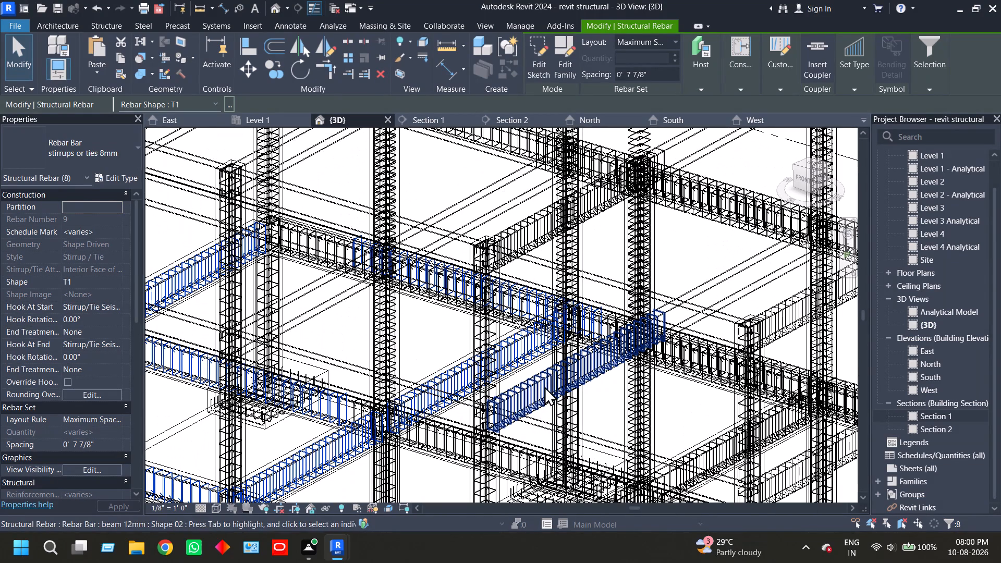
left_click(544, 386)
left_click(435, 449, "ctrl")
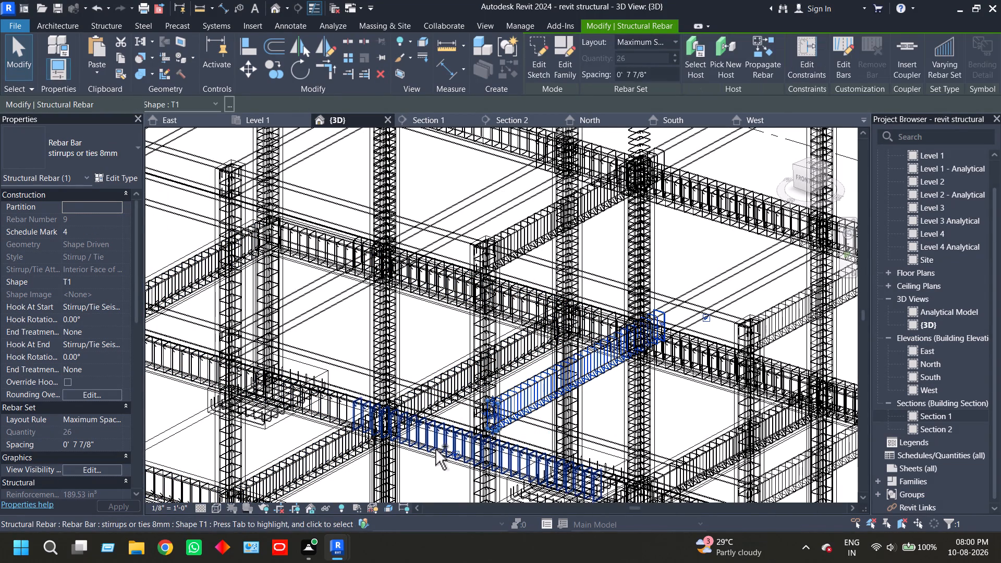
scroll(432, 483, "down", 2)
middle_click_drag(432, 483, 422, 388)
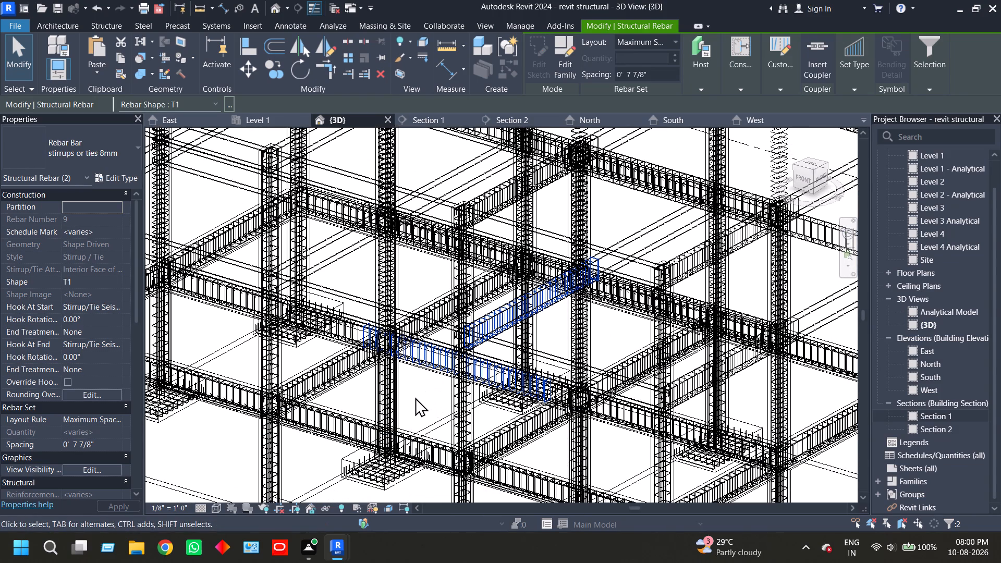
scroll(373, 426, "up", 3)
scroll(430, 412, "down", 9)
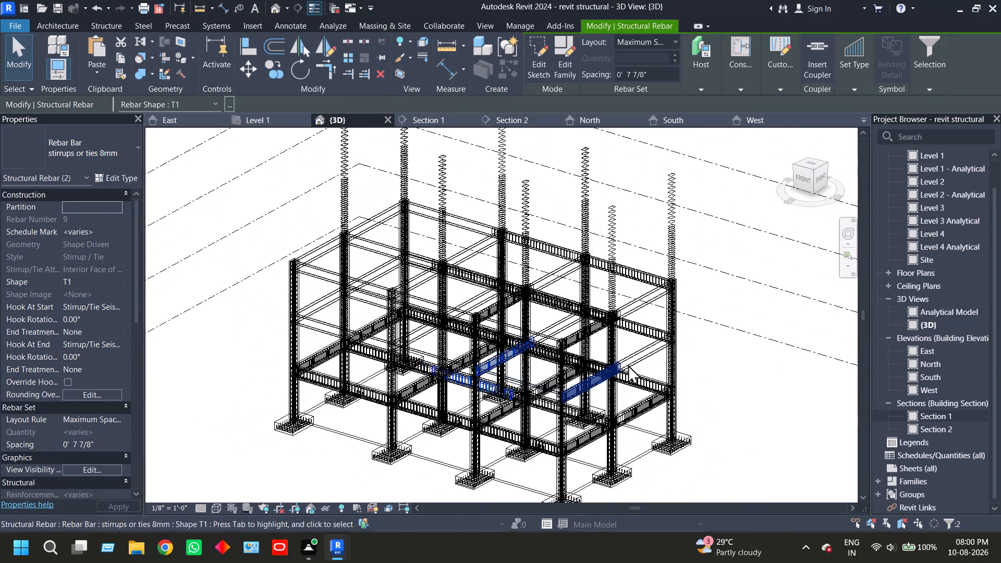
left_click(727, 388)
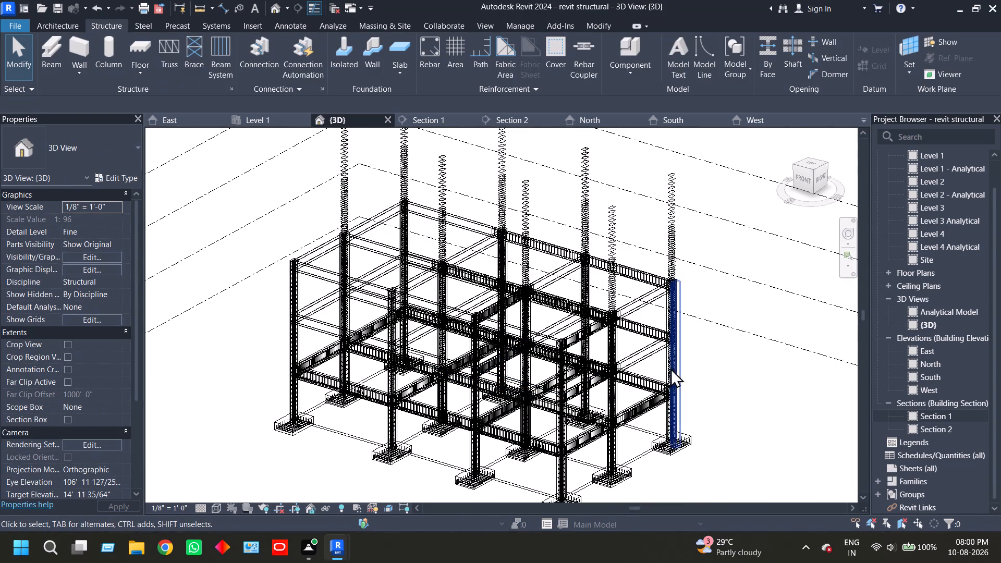
Undo the rebar paste onto Levels 3 and 4 and the 3D view's change to Wireframe.
middle_click_drag(668, 454, 730, 413, "shift")
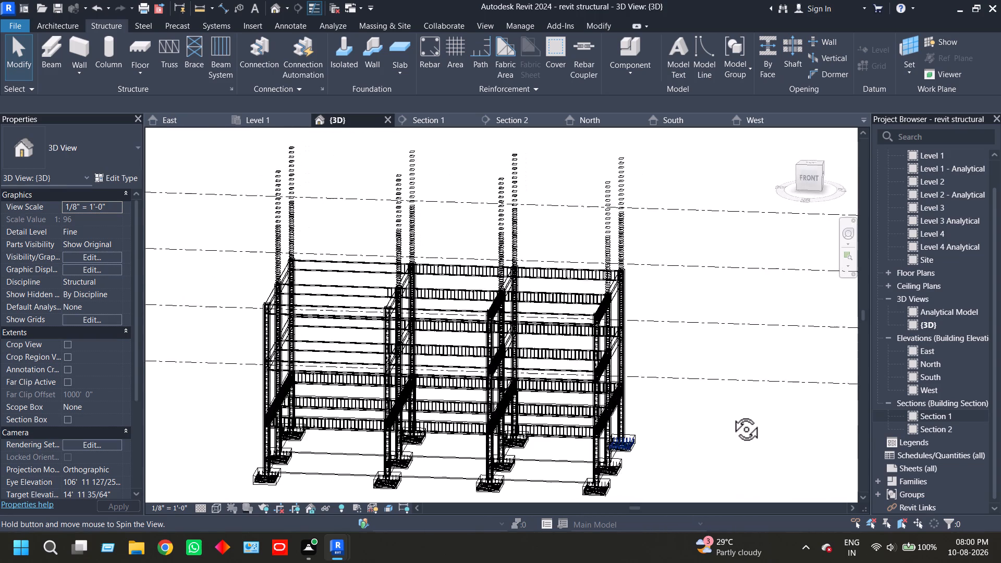
middle_click_drag(730, 413, 594, 438, "shift")
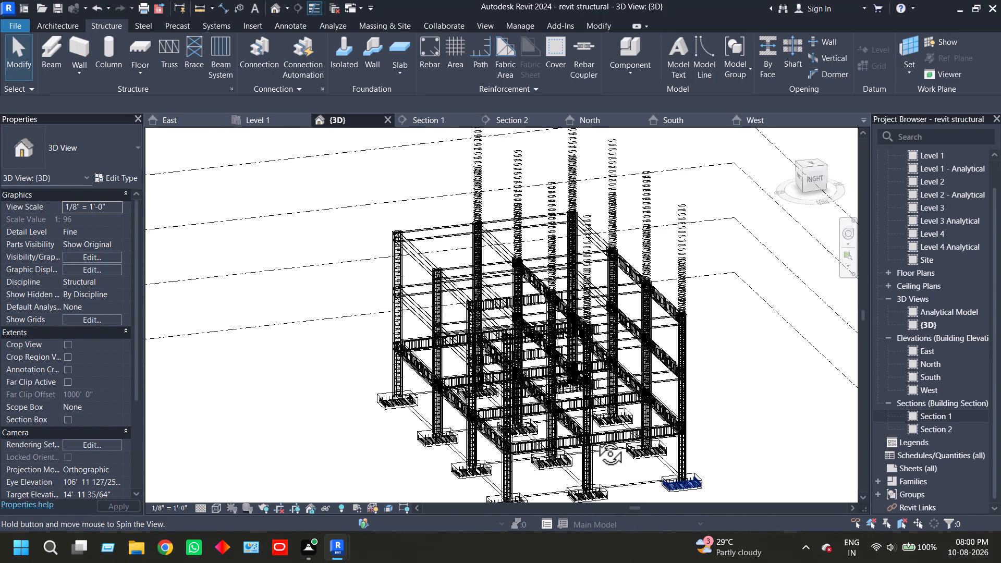
middle_click_drag(594, 438, 675, 455, "shift")
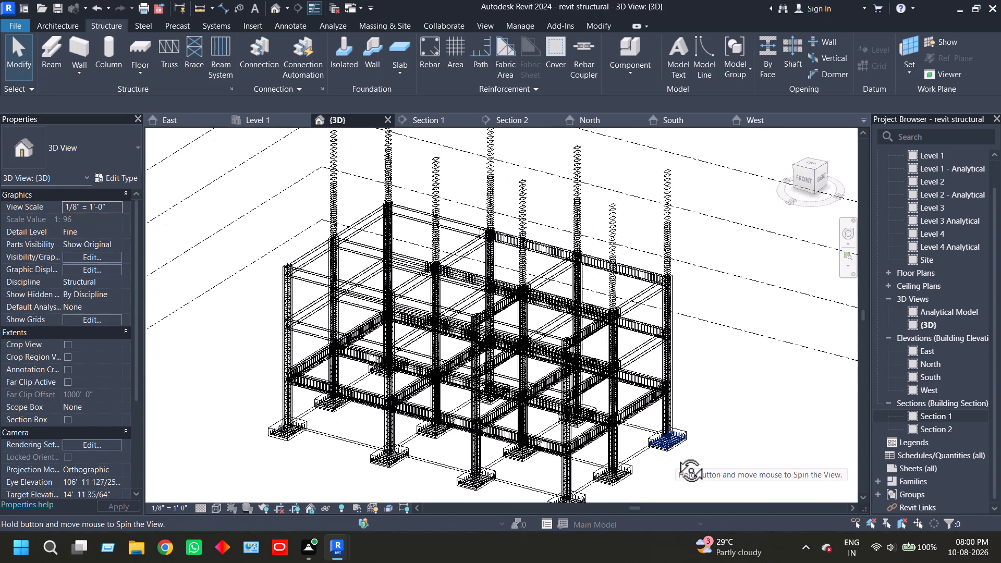
middle_click_drag(675, 455, 659, 454, "shift")
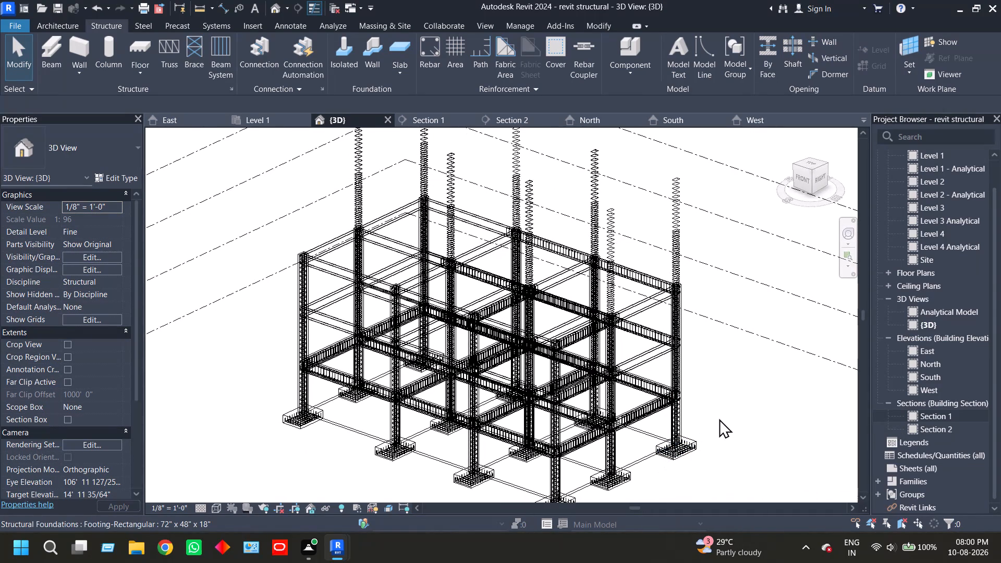
key("ctrl+z")
key("ctrl+z")
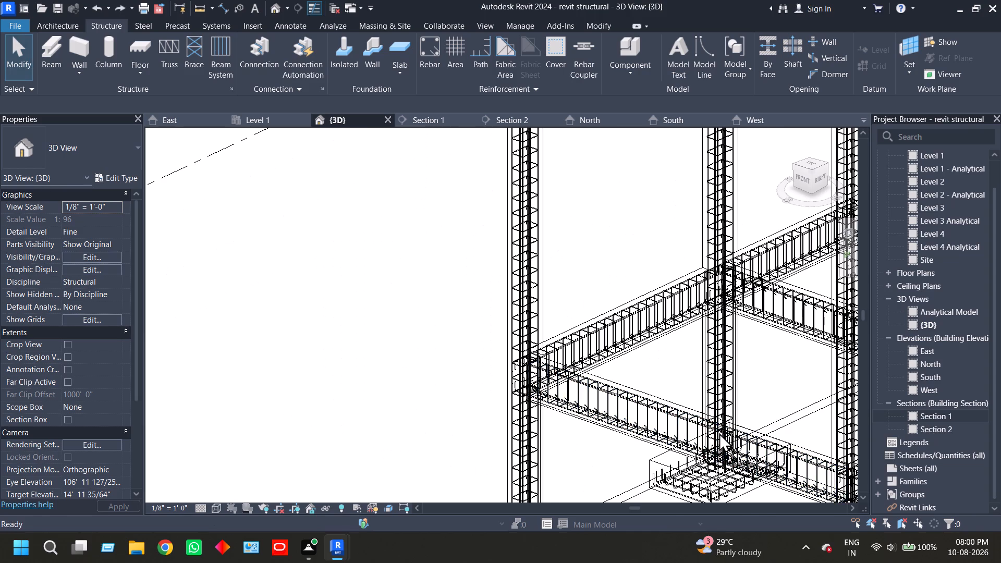
Select the bottom bars, stirrups and top bars of the front Level 2 beam's middle bay, extending the selection to all their instances.
scroll(711, 435, "down", 8)
middle_click_drag(504, 378, 339, 345)
scroll(564, 389, "up", 3)
scroll(564, 389, "down", 3)
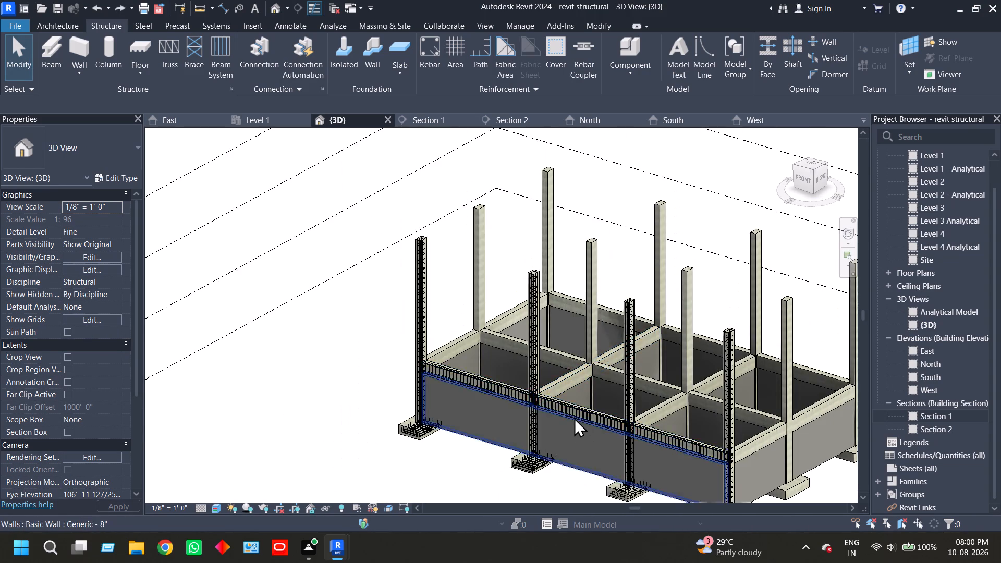
scroll(574, 418, "up", 14)
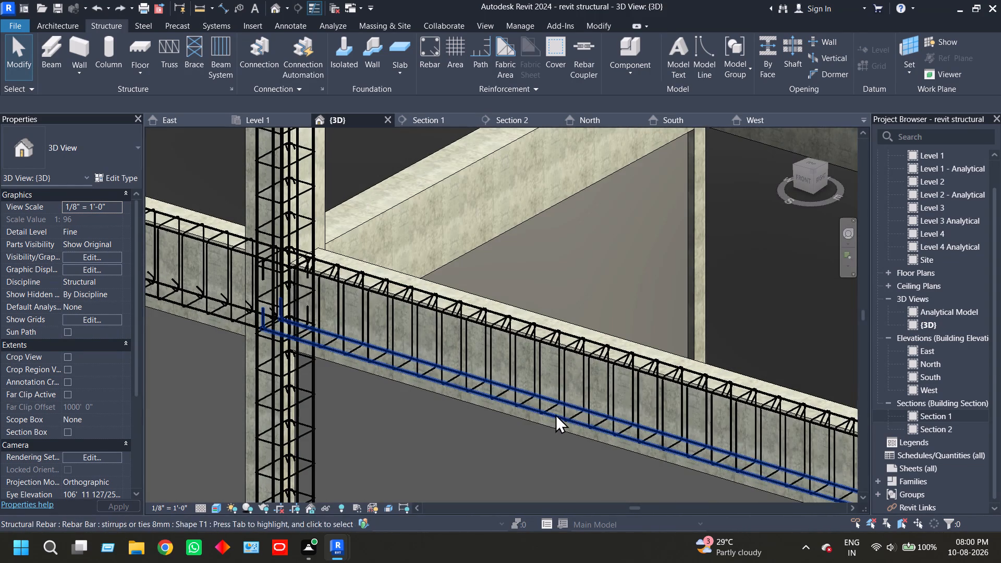
left_click(485, 396)
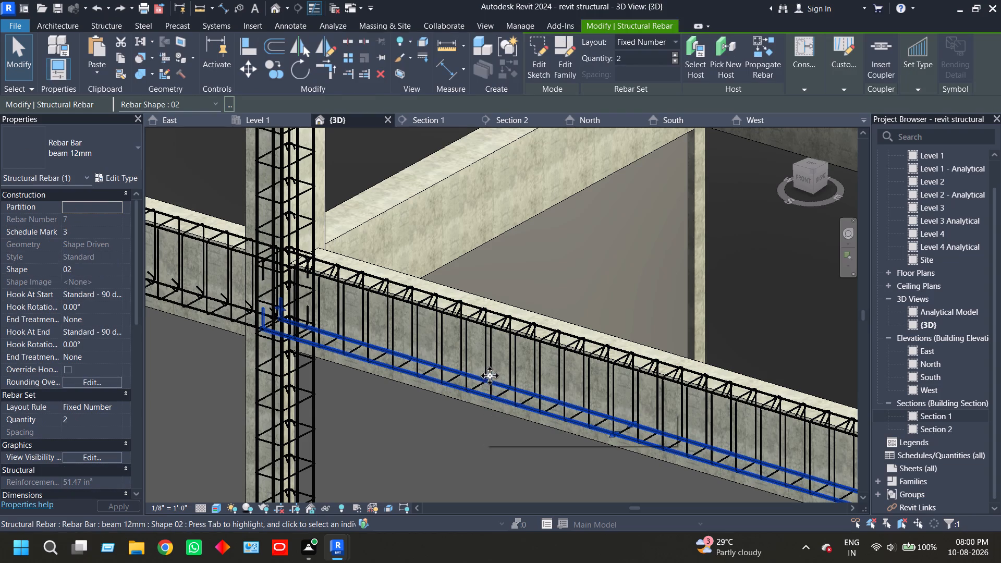
left_click(491, 370, "ctrl")
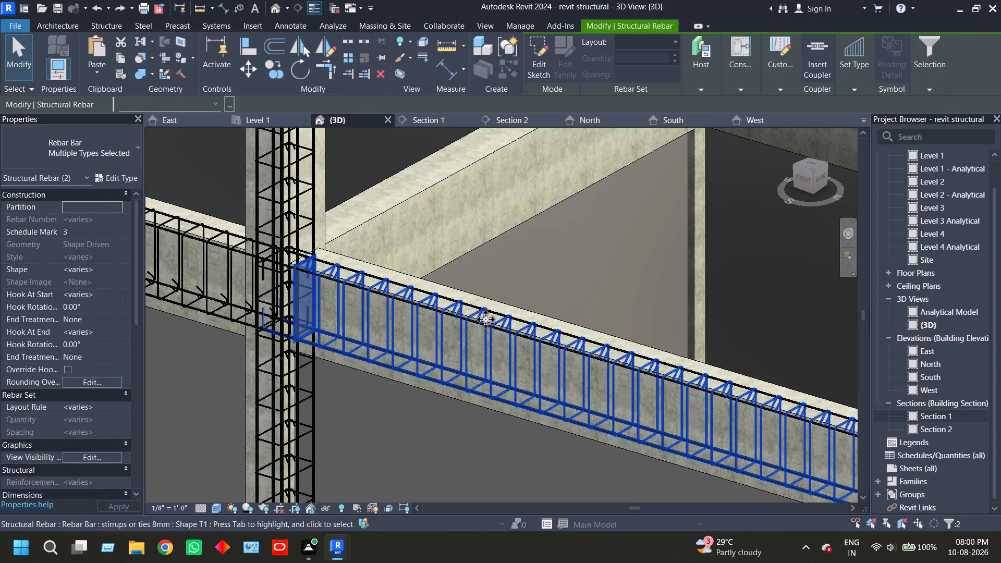
scroll(474, 332, "up", 4)
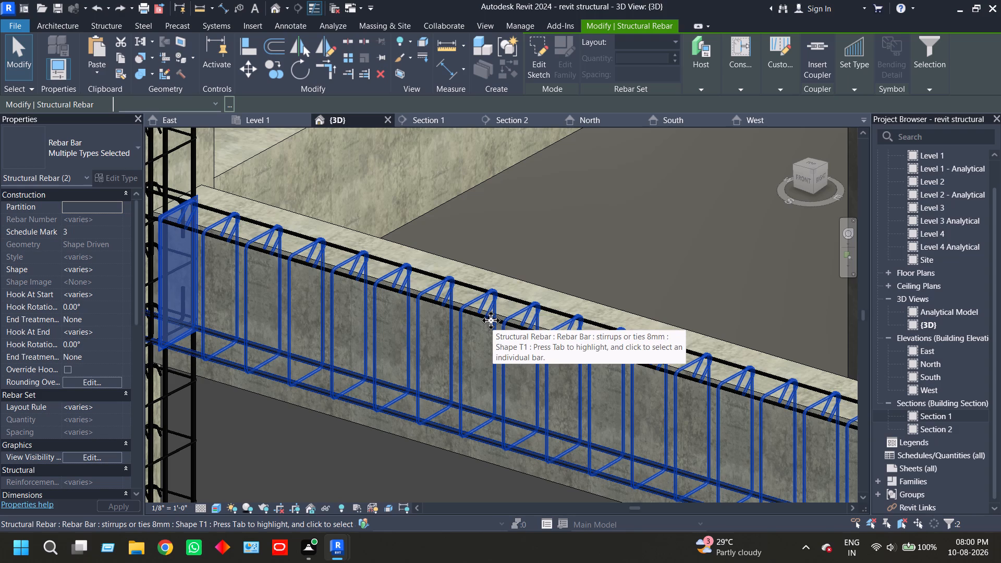
left_click(467, 289, "ctrl")
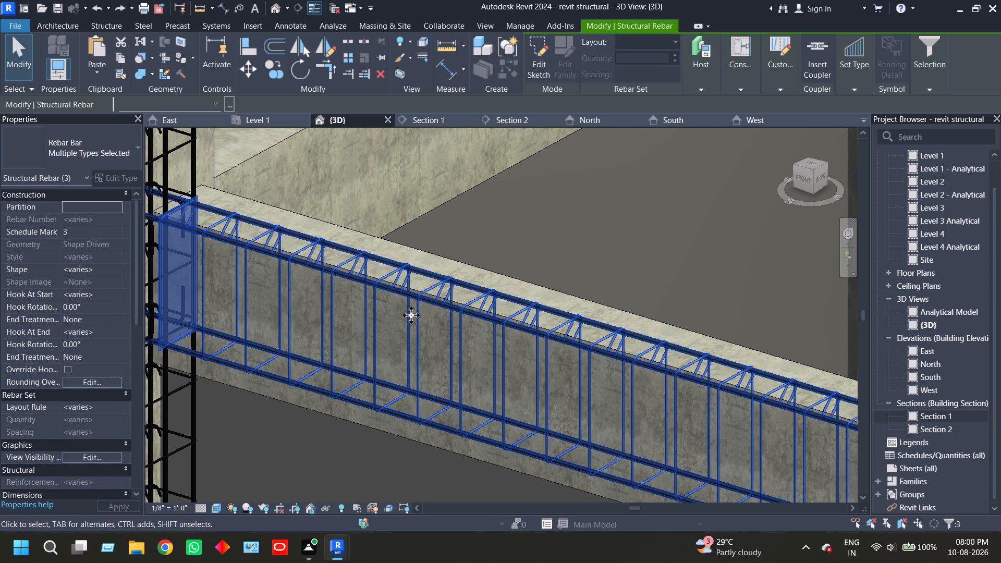
scroll(406, 321, "down", 9)
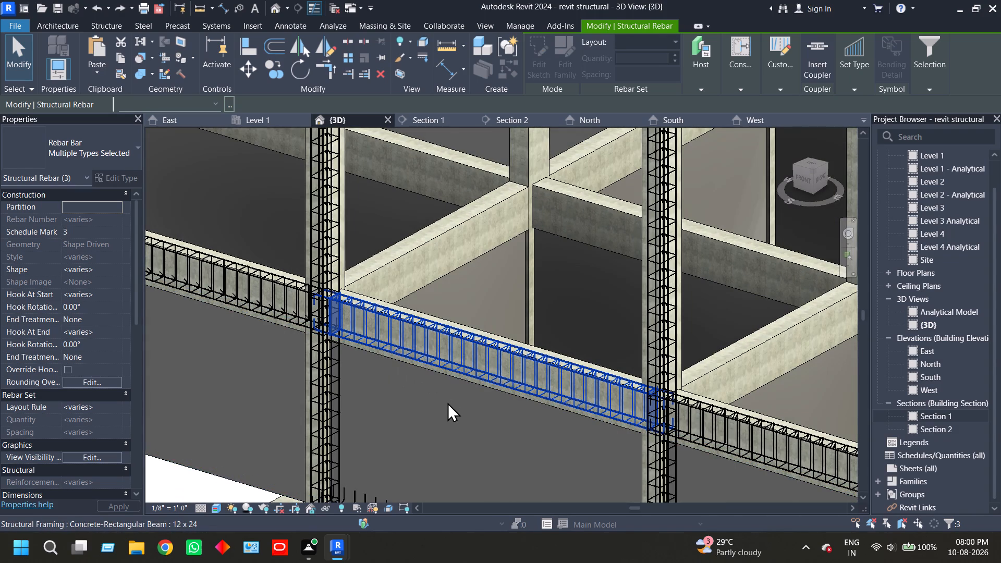
type("sa")
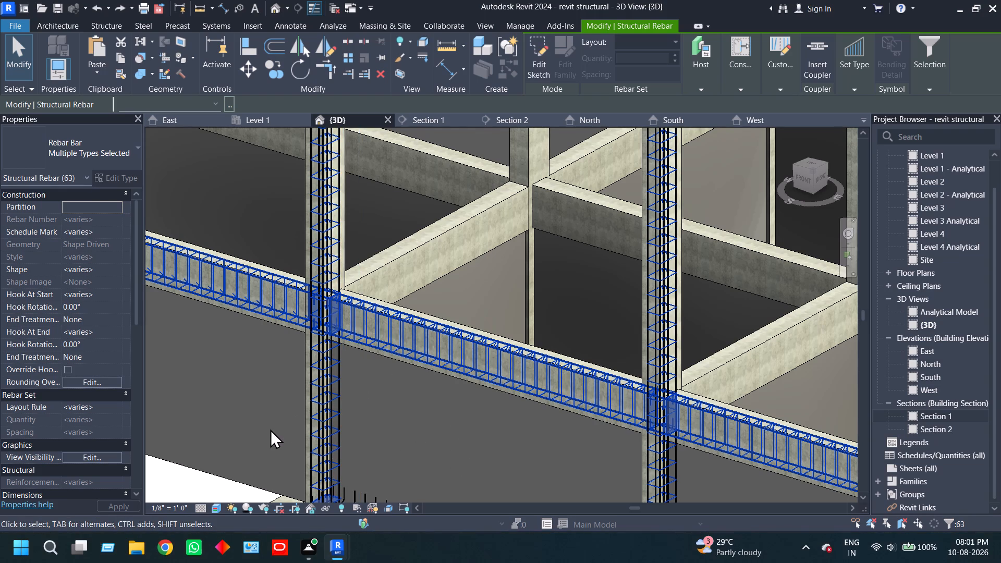
Remove the 8 mm ties of the front corner column at the beam's near end from the rebar selection.
scroll(264, 427, "down", 4)
middle_click_drag(258, 431, 575, 431)
scroll(389, 365, "up", 3)
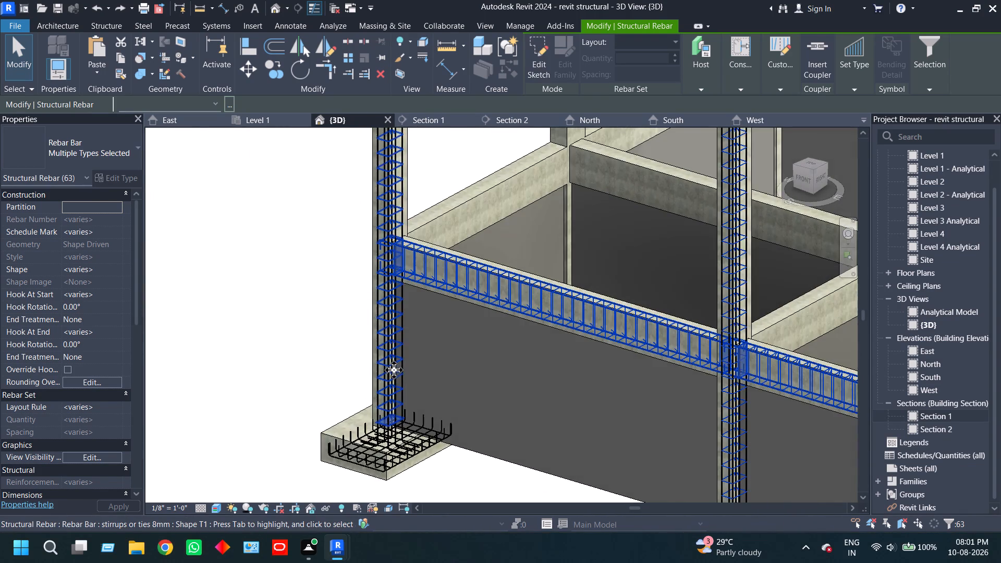
scroll(394, 372, "down", 5)
scroll(394, 274, "up", 9)
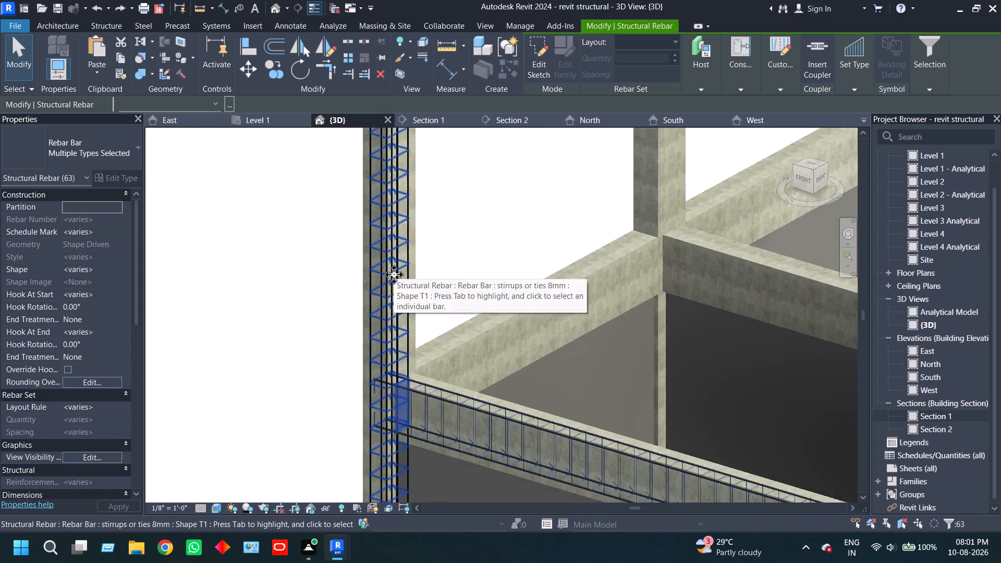
scroll(394, 274, "up", 2)
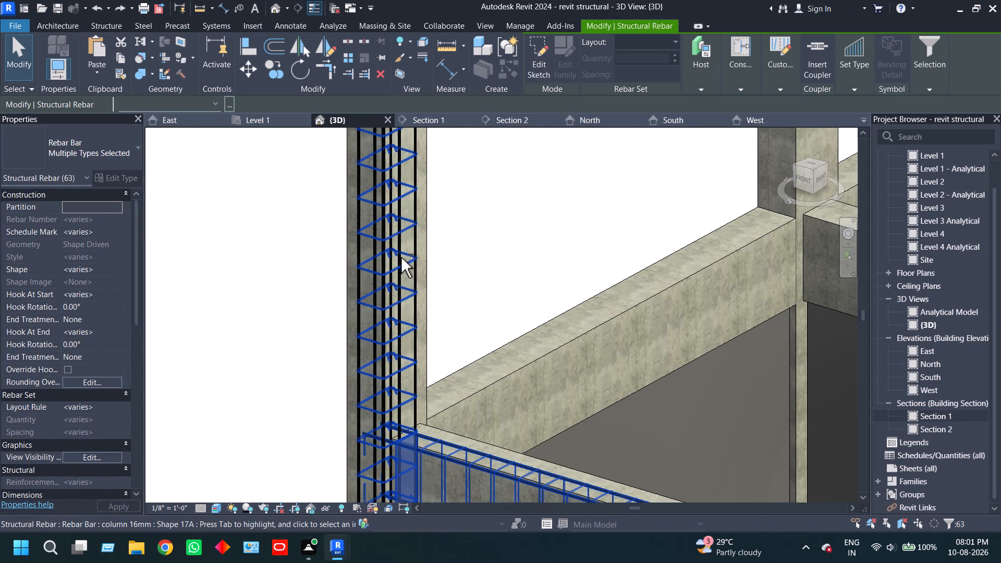
left_click(408, 226, "shift")
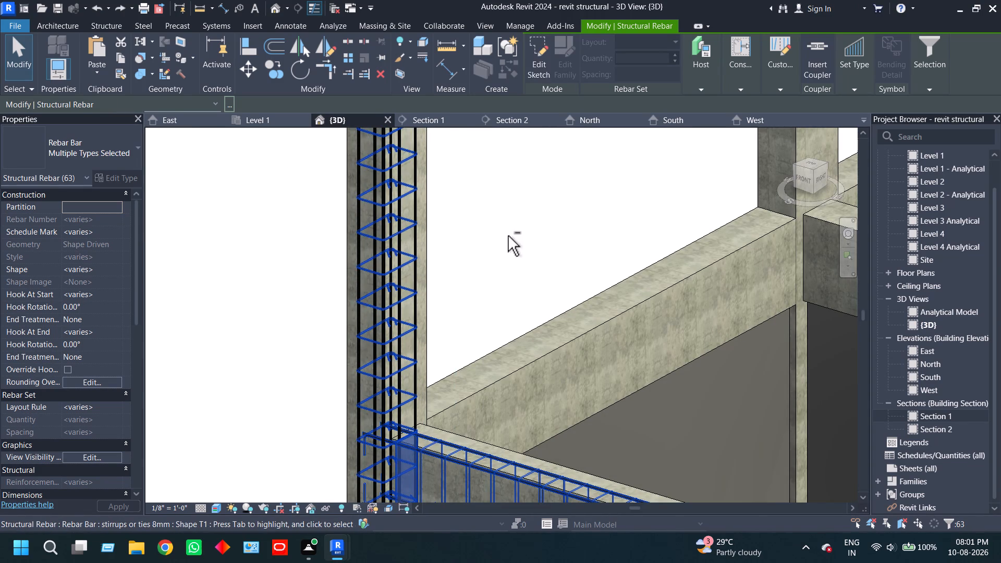
Remove the 8 mm ties of the second front column from the rebar selection.
scroll(508, 236, "down", 9)
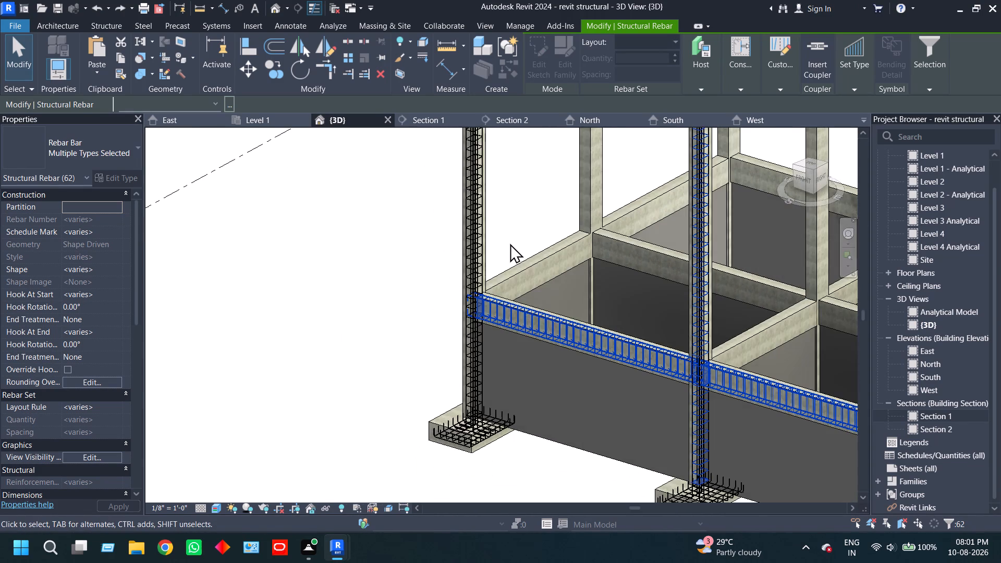
middle_click_drag(510, 243, 278, 248)
scroll(478, 293, "up", 6)
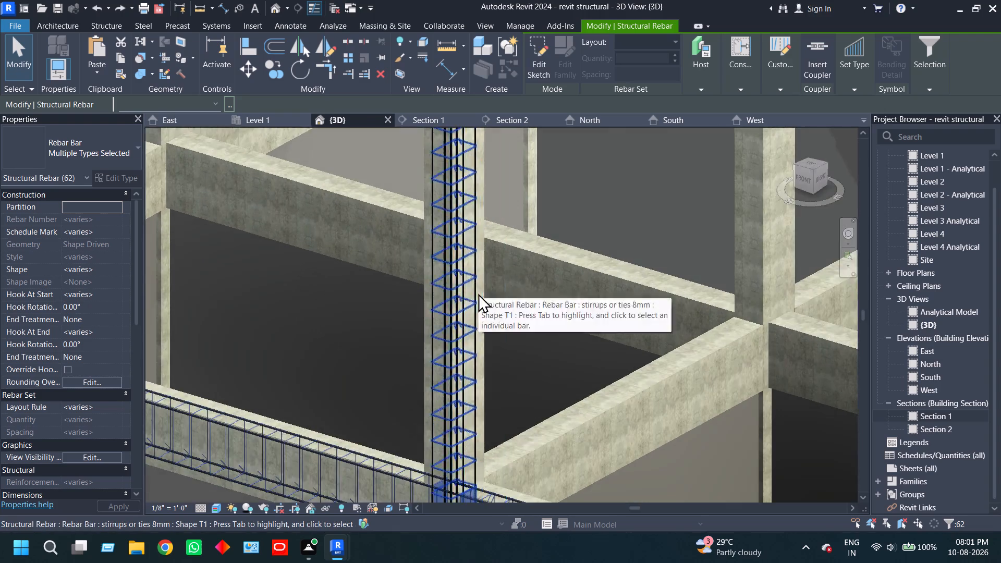
scroll(478, 293, "up", 4)
scroll(474, 281, "down", 12)
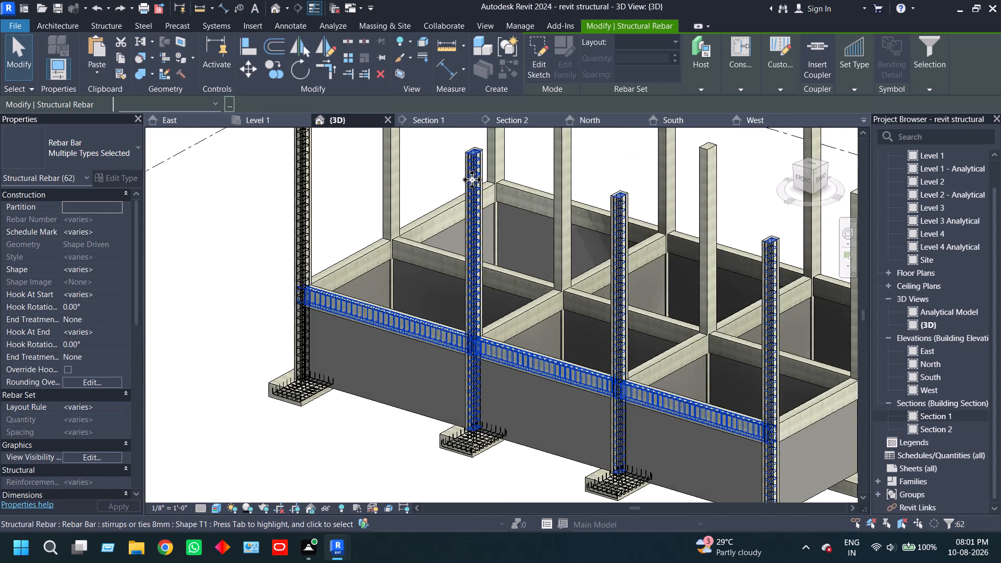
scroll(470, 166, "up", 16)
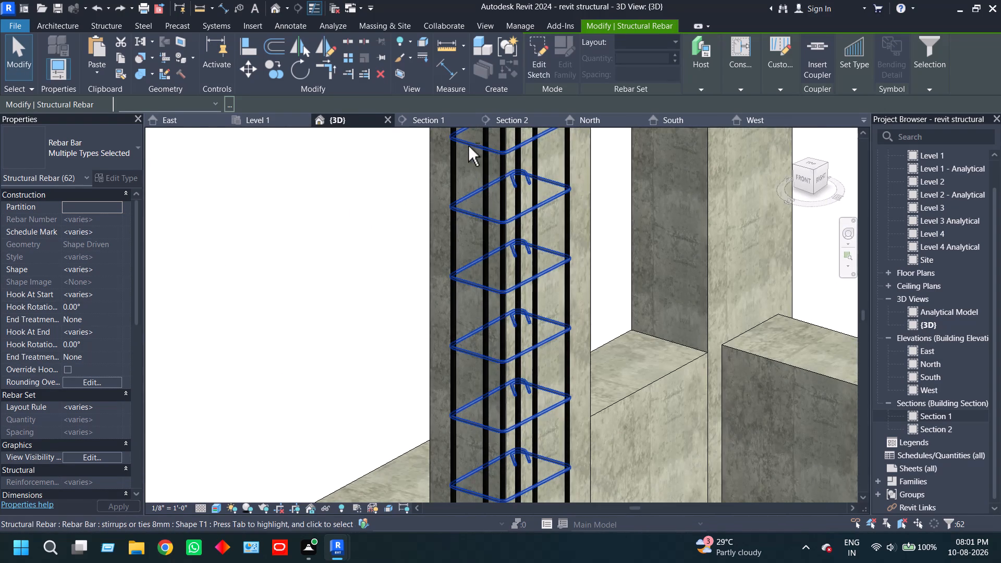
left_click(467, 141, "shift")
scroll(463, 199, "down", 6)
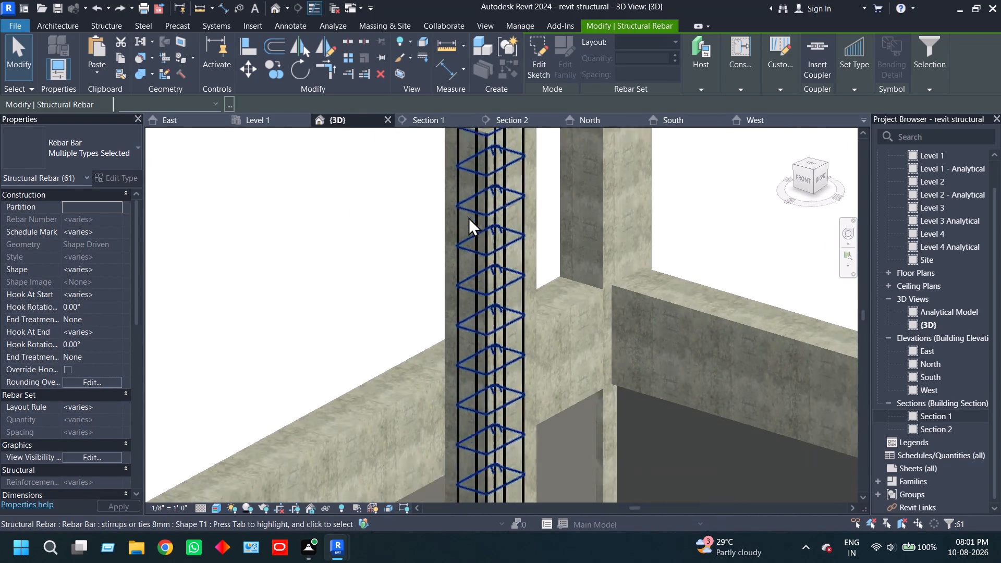
Remove the 8 mm ties of the third front column from the rebar selection.
scroll(468, 217, "down", 8)
middle_click_drag(514, 255, 340, 234)
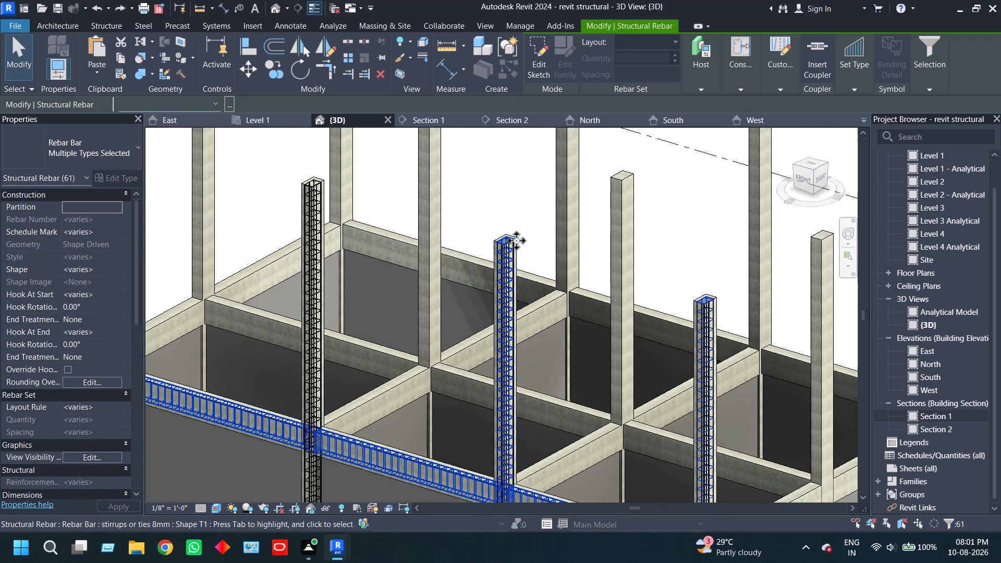
scroll(516, 240, "up", 16)
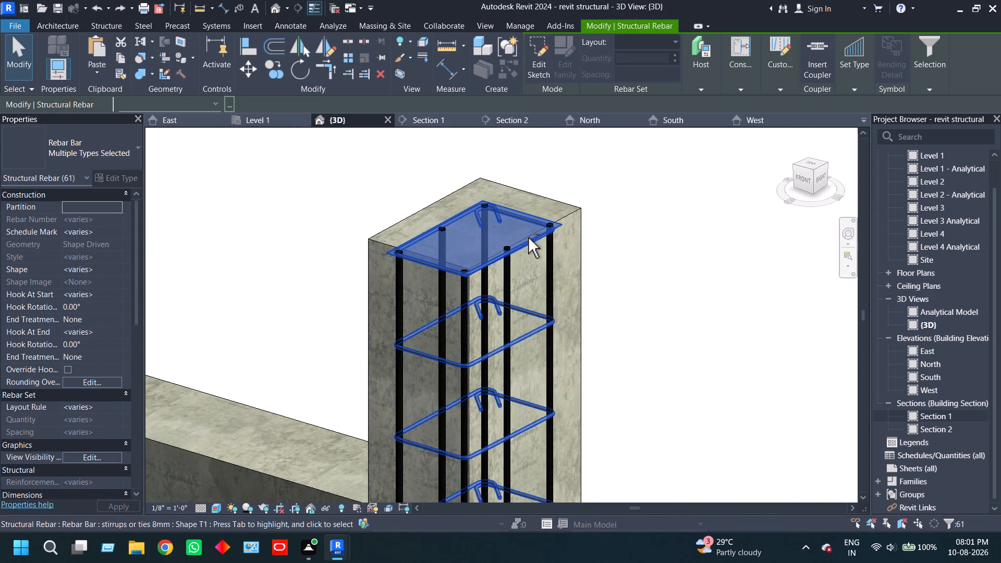
left_click(531, 333, "shift")
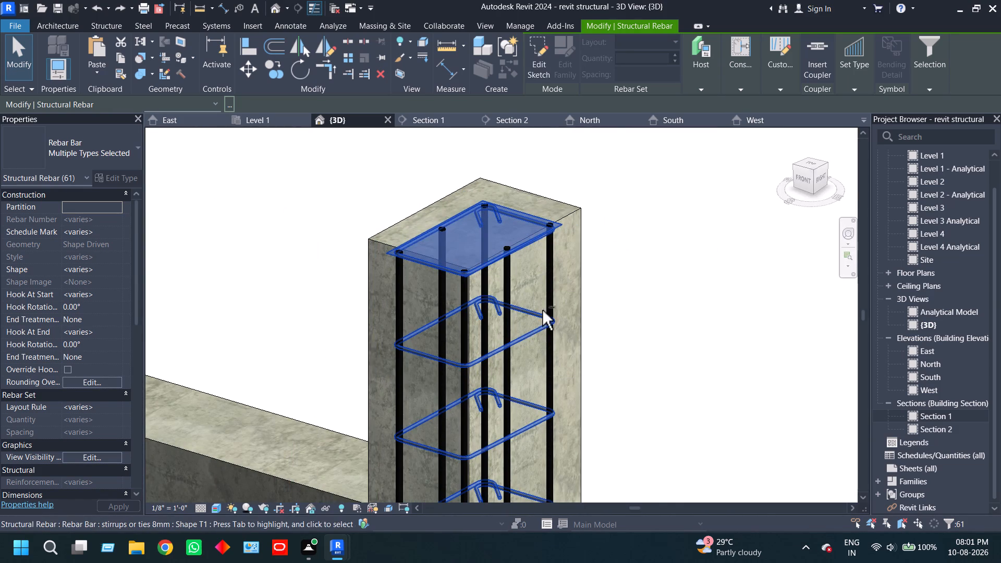
Remove the 8 mm ties of the fourth front column, at the beam's far end, from the rebar selection.
scroll(574, 295, "down", 15)
middle_click_drag(620, 309, 503, 266)
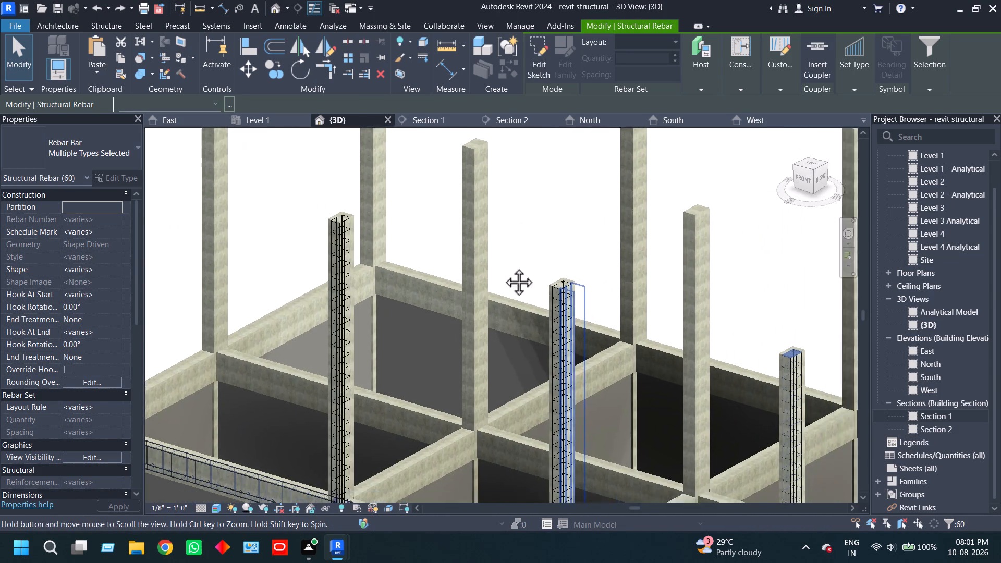
middle_click_drag(503, 266, 374, 215)
scroll(582, 284, "up", 10)
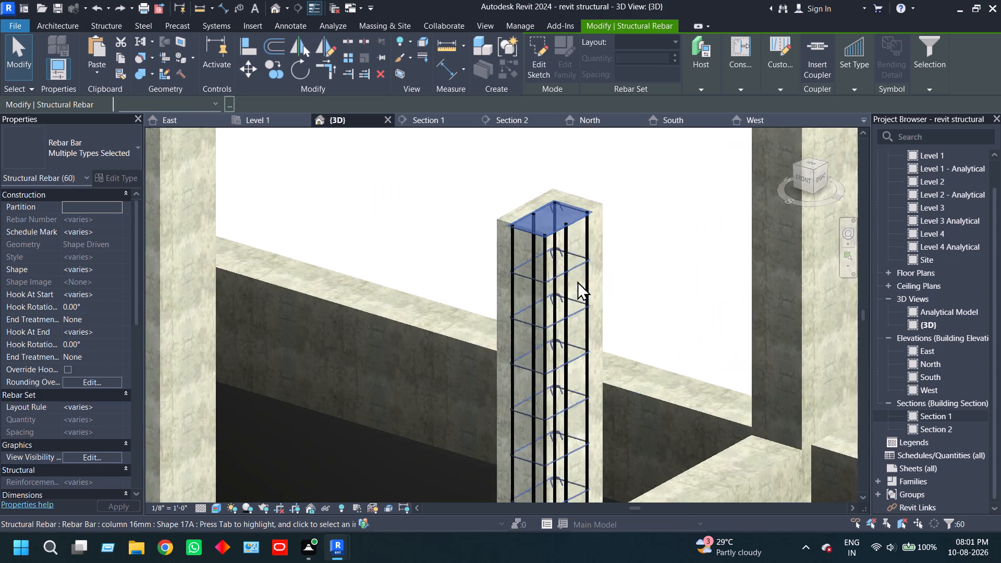
scroll(577, 281, "up", 3)
scroll(569, 237, "up", 3)
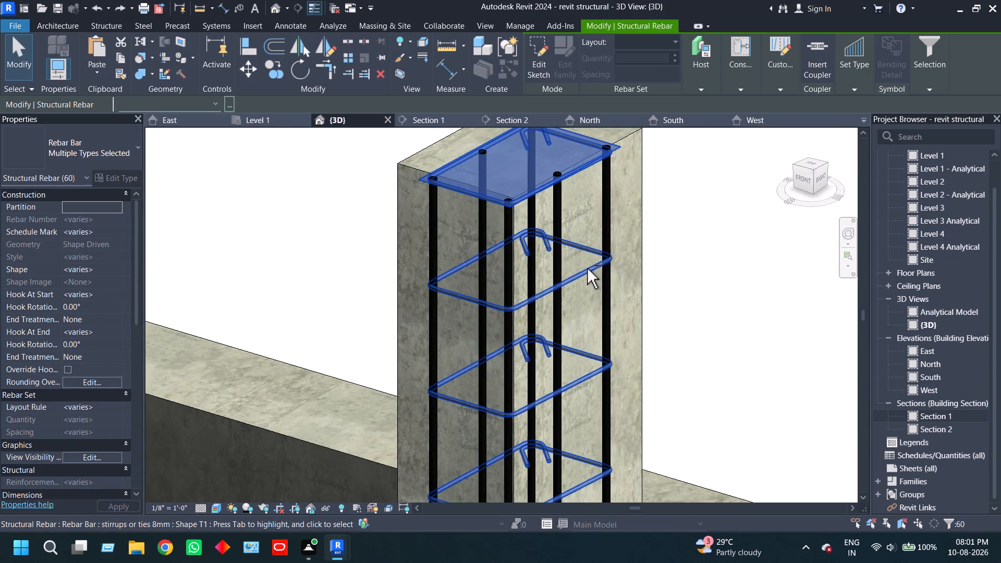
left_click(585, 269, "shift")
Set the 3D view's visual style to Wireframe, keeping the beam rebar selected.
scroll(617, 256, "down", 9)
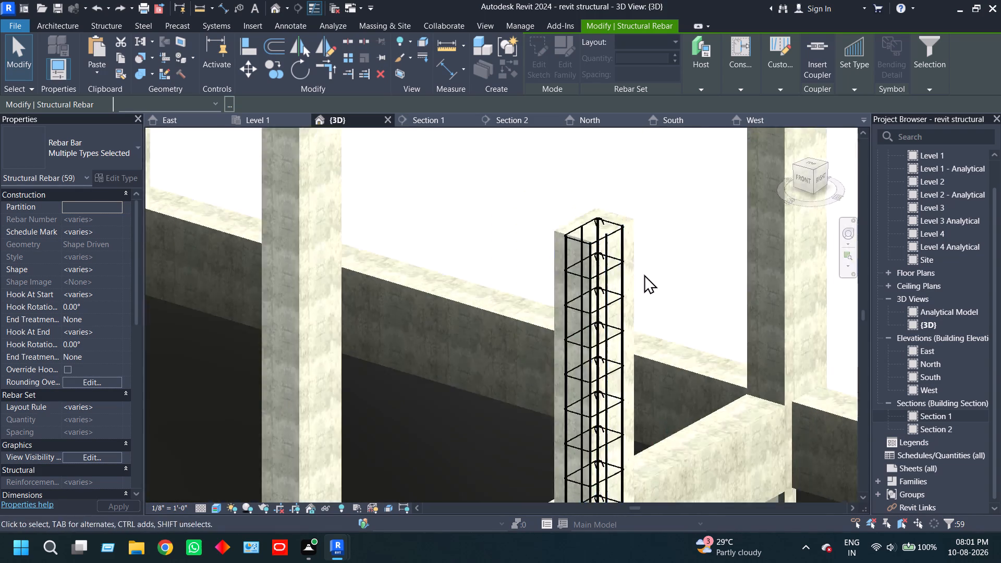
scroll(644, 274, "down", 8)
scroll(393, 322, "down", 2)
middle_click_drag(393, 322, 557, 347)
left_click(218, 508)
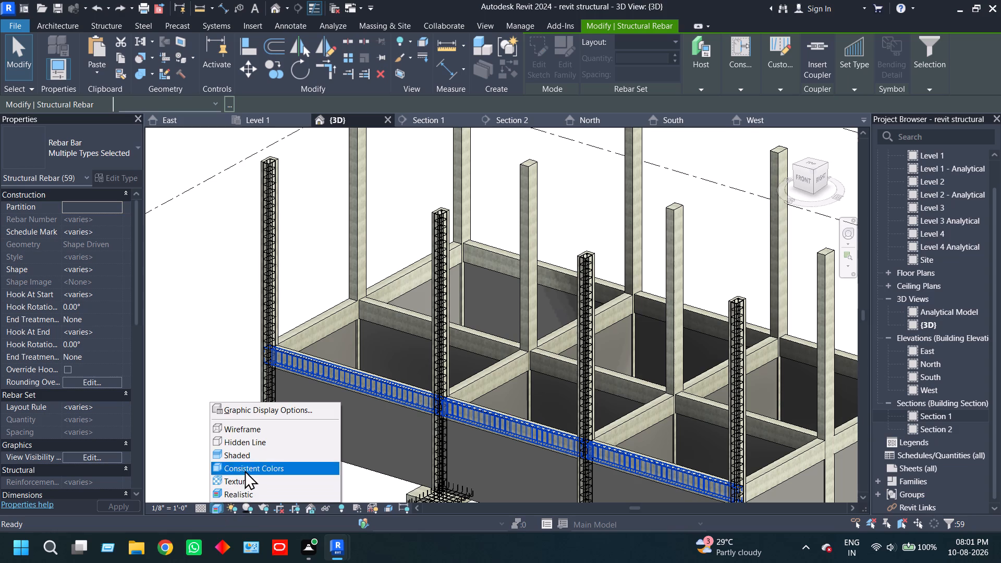
left_click(261, 433)
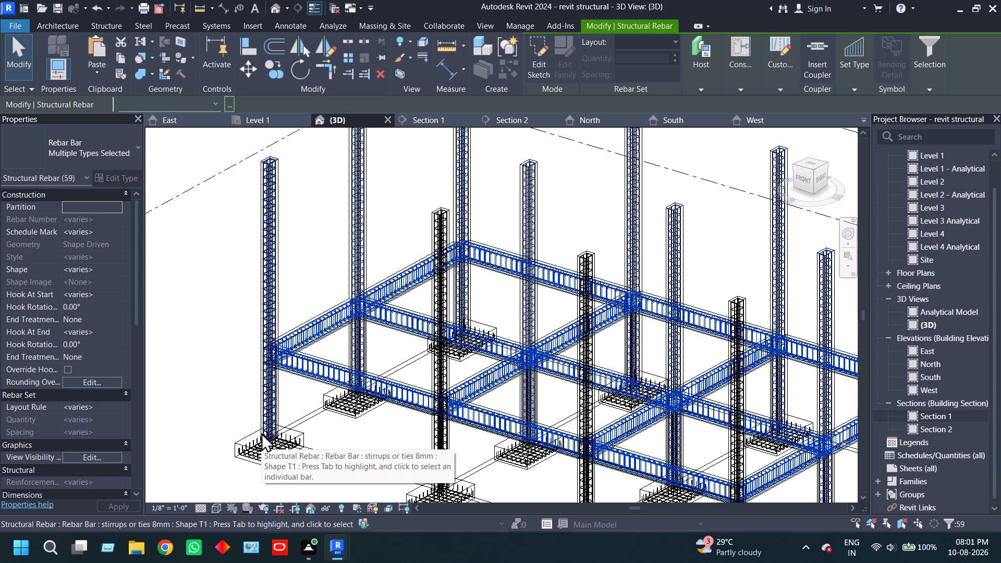
Remove the 8 mm ties of the first middle-row column, at the near end, from the rebar selection.
scroll(272, 319, "up", 7)
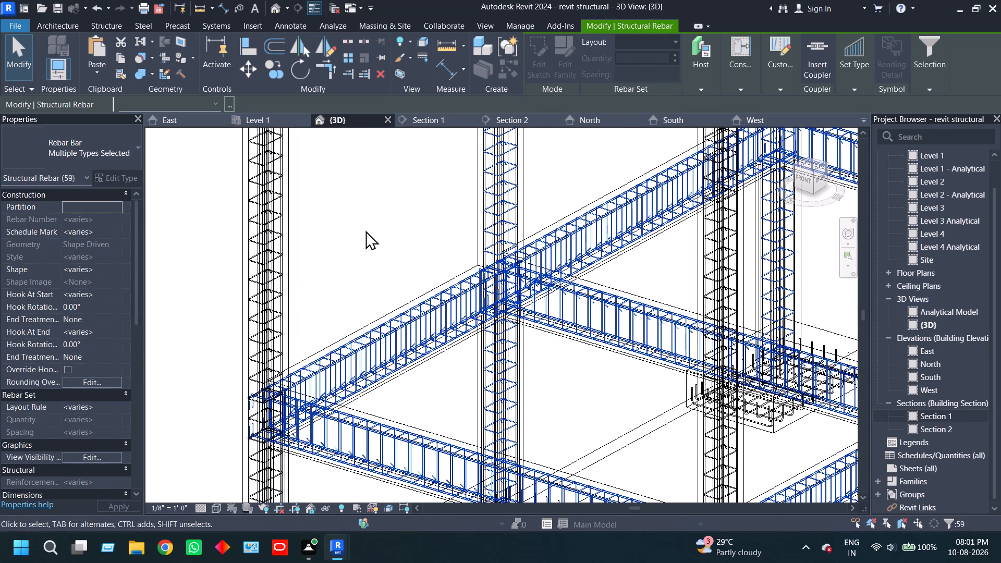
scroll(415, 215, "up", 5)
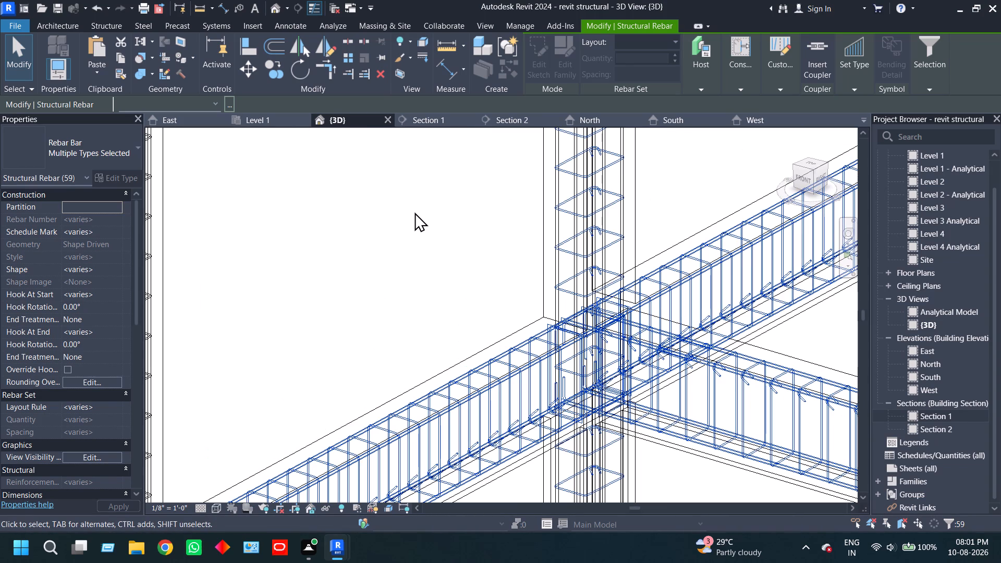
scroll(414, 212, "down", 2)
middle_click_drag(414, 212, 246, 249)
middle_click_drag(255, 246, 252, 269)
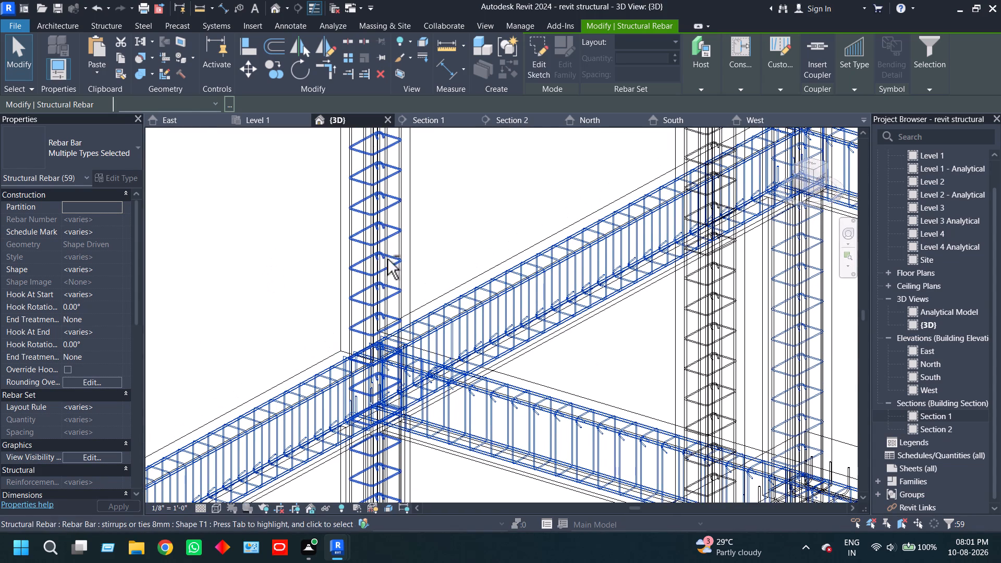
left_click(393, 264, "shift")
Remove the 8 mm ties of the back corner column at the near end from the rebar selection.
scroll(501, 208, "down", 3)
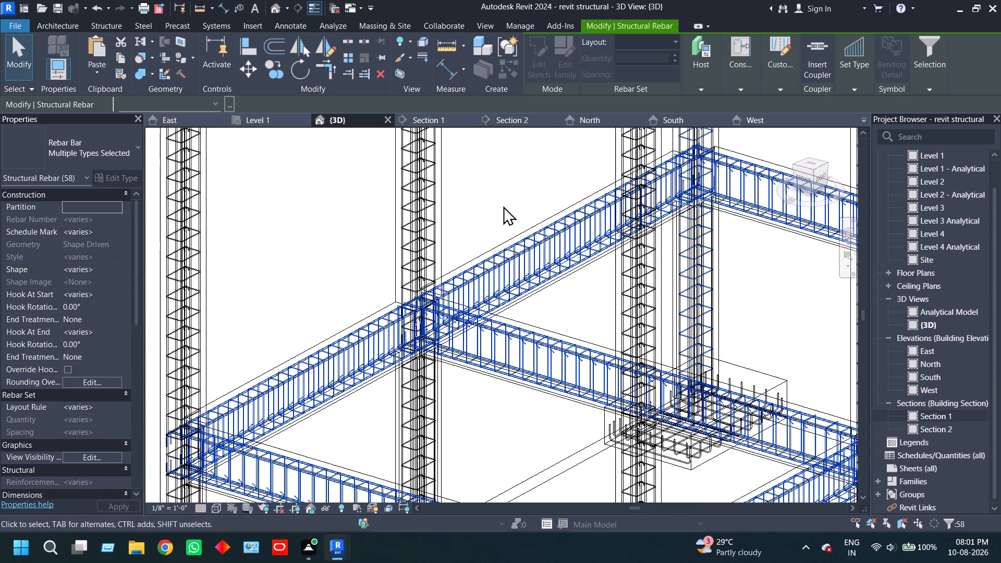
middle_click_drag(506, 197, 313, 300)
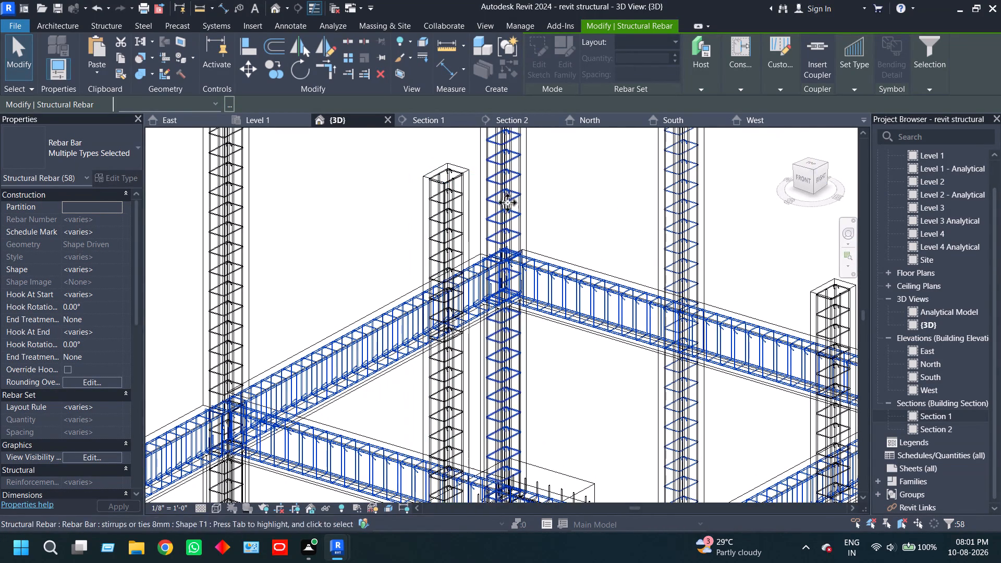
scroll(536, 206, "up", 5)
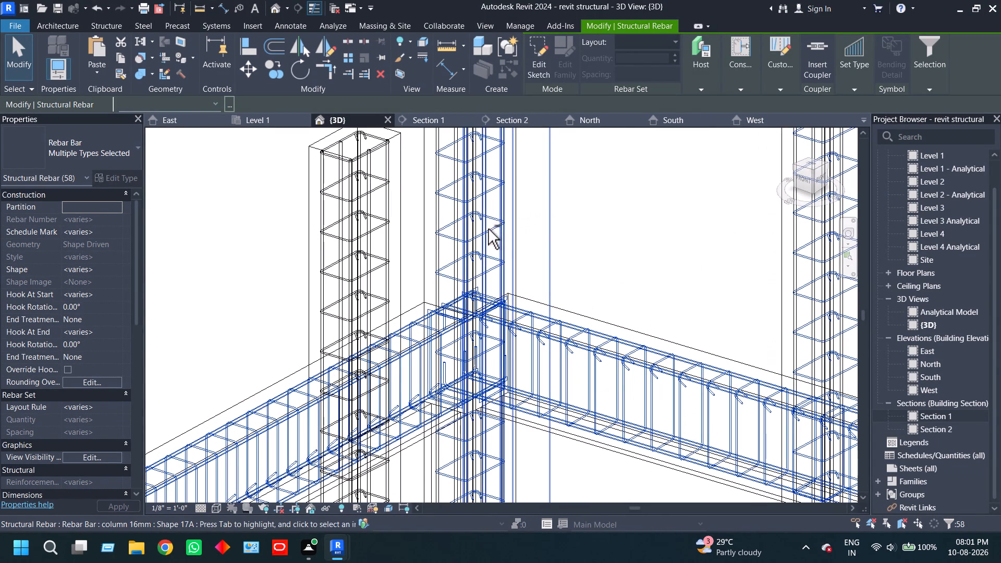
left_click(488, 229, "shift")
Remove the 8 mm ties of the second middle-row column from the rebar selection.
scroll(585, 220, "down", 7)
middle_click_drag(618, 216, 395, 263)
scroll(492, 259, "up", 4)
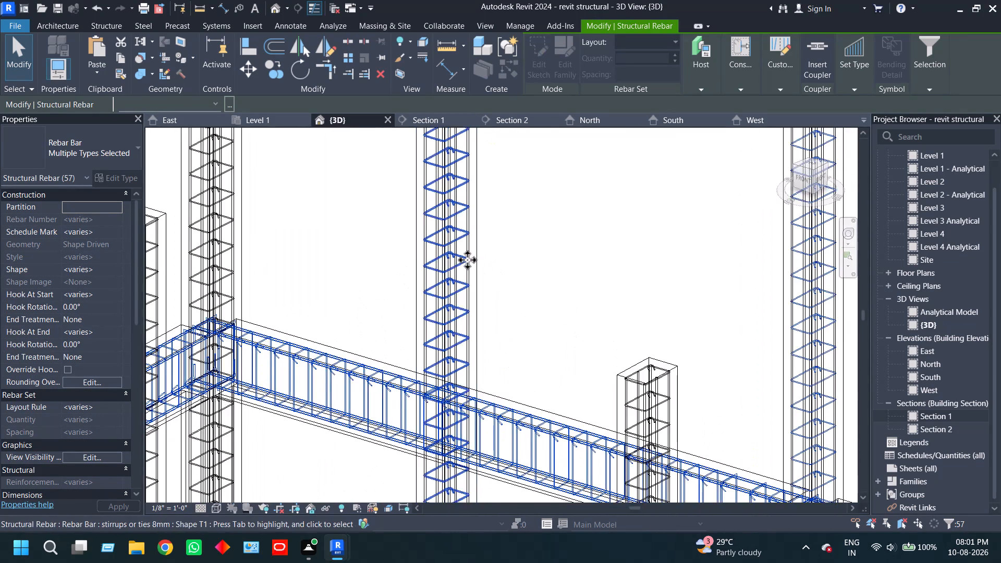
scroll(467, 260, "up", 7)
left_click(454, 272, "shift")
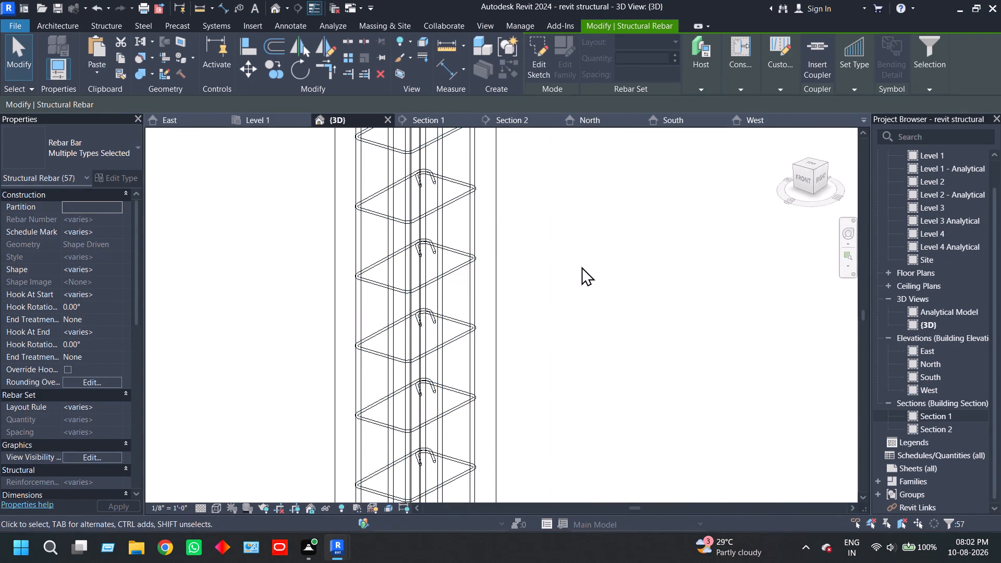
Remove the 8 mm ties of the second back-row column from the rebar selection.
scroll(585, 266, "down", 10)
middle_click_drag(651, 305, 360, 310)
scroll(535, 295, "up", 9)
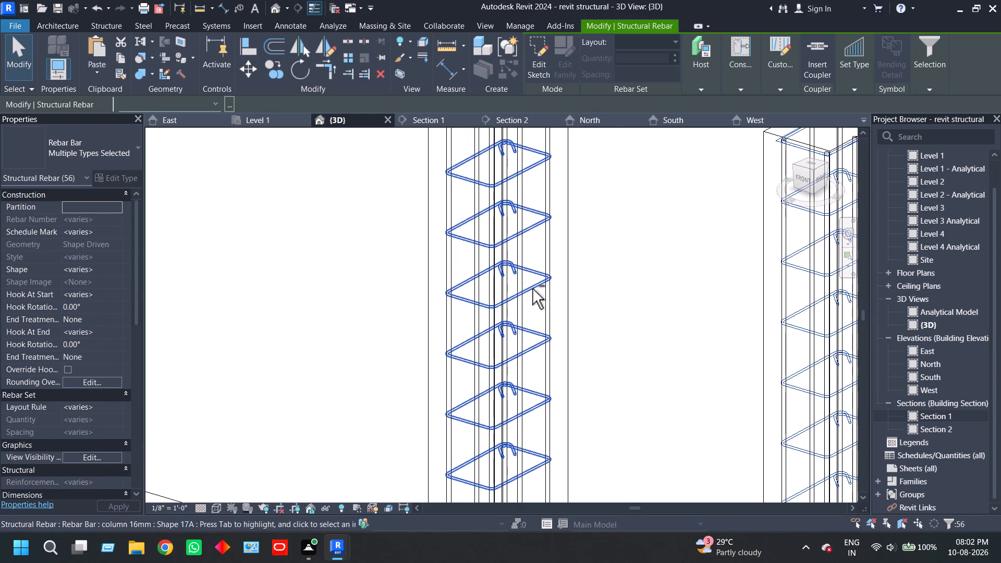
left_click(531, 289, "shift")
Remove the 8 mm ties of the third middle-row column from the rebar selection.
scroll(618, 302, "down", 8)
middle_click_drag(667, 310, 643, 316)
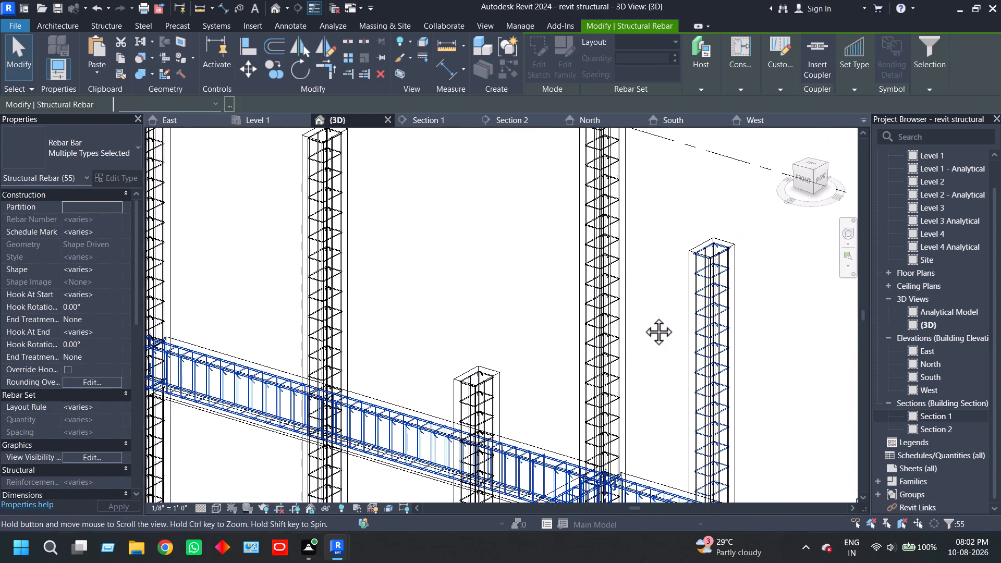
middle_click_drag(643, 316, 461, 336)
scroll(534, 346, "up", 15)
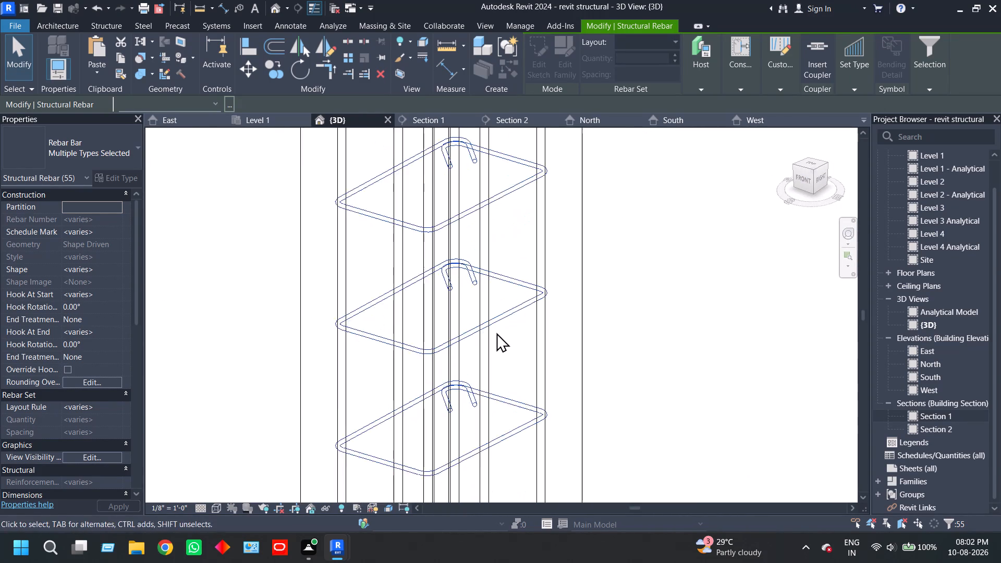
left_click(516, 302, "shift")
Remove the 8 mm ties of the third back-row column from the rebar selection.
scroll(668, 304, "down", 4)
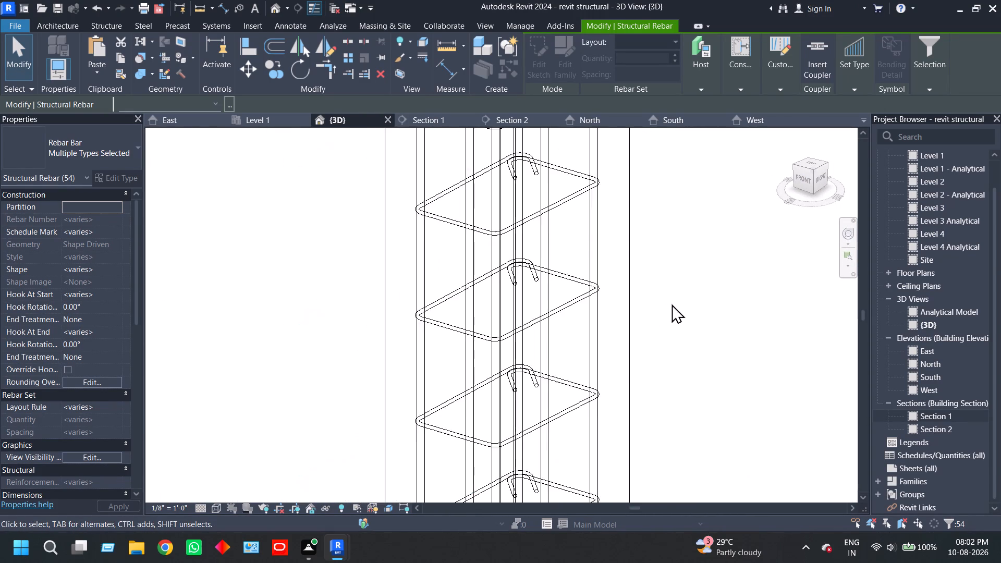
scroll(672, 304, "down", 10)
middle_click_drag(698, 324, 378, 321)
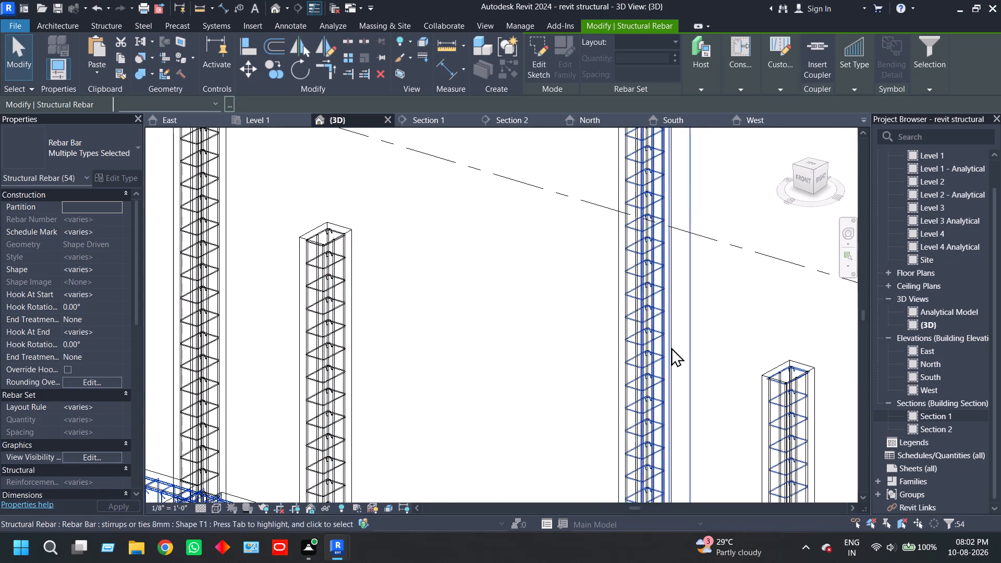
scroll(671, 346, "up", 15)
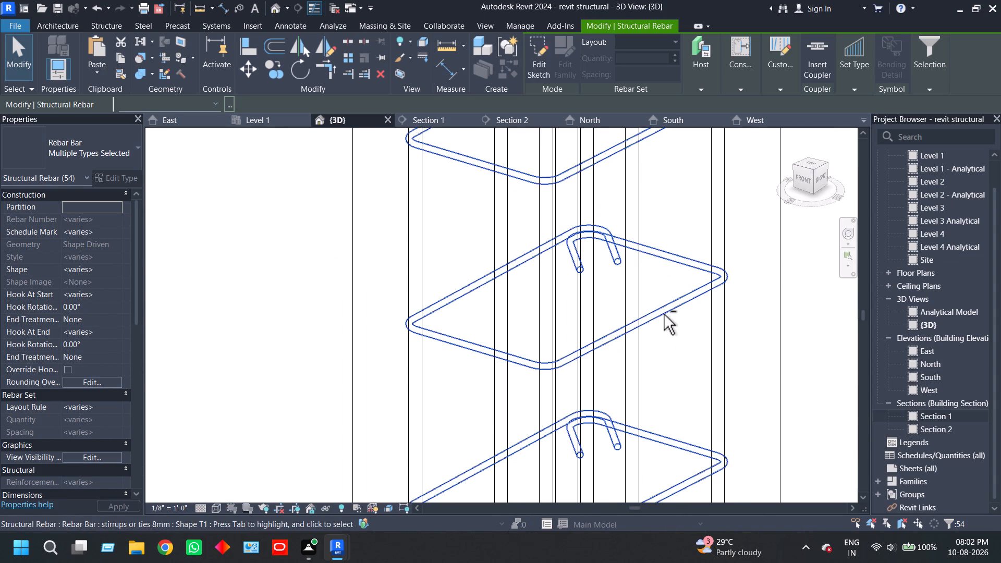
left_click(664, 314, "shift")
Remove the 8 mm ties of the fourth middle-row column, at the far end, from the rebar selection.
scroll(670, 363, "down", 14)
middle_click_drag(708, 390, 463, 242)
scroll(612, 349, "up", 12)
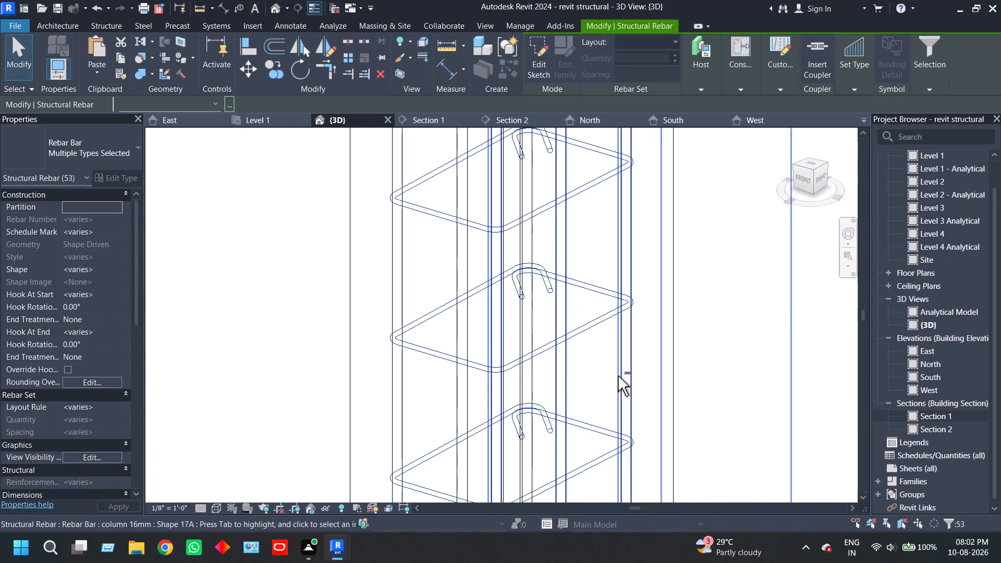
left_click(589, 324, "shift")
Remove the 8 mm ties of the back corner column at the far end from the rebar selection.
scroll(602, 370, "down", 5)
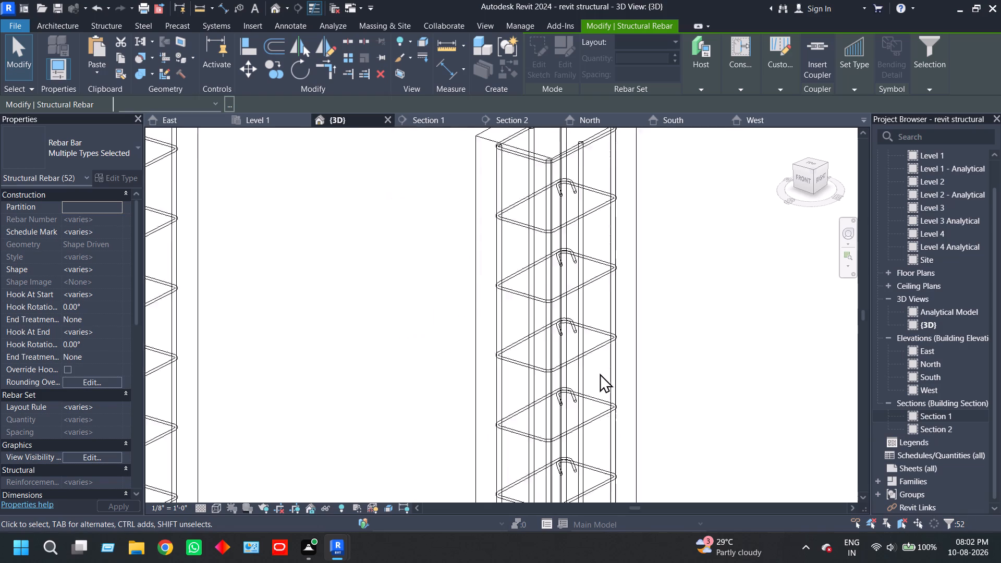
scroll(600, 373, "down", 9)
middle_click_drag(677, 386, 435, 229)
middle_click_drag(560, 292, 449, 328)
scroll(517, 319, "up", 14)
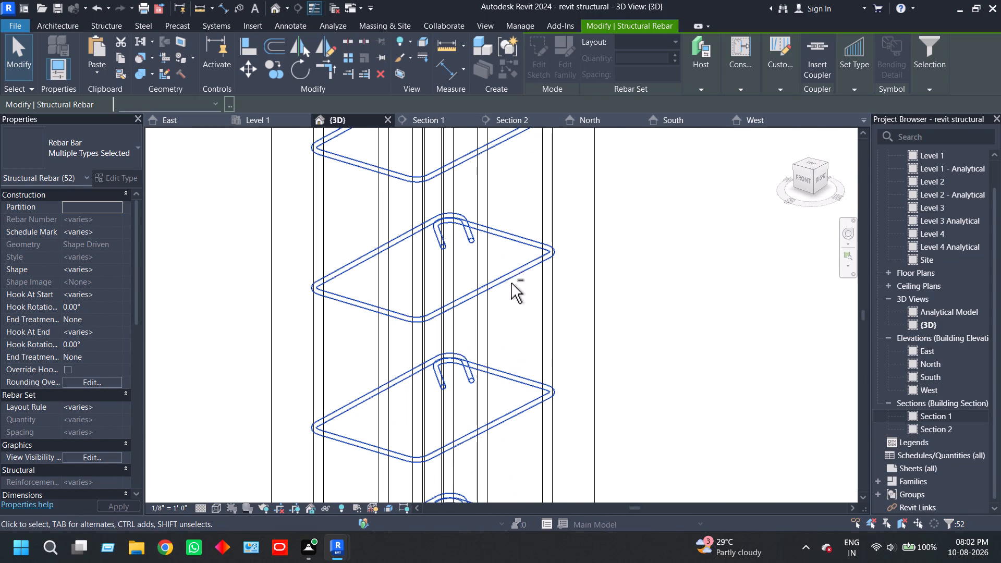
left_click(511, 277, "shift")
Examine the selected Level 2 beam rebar across the whole frame for any column bars or ties still included.
scroll(517, 356, "down", 16)
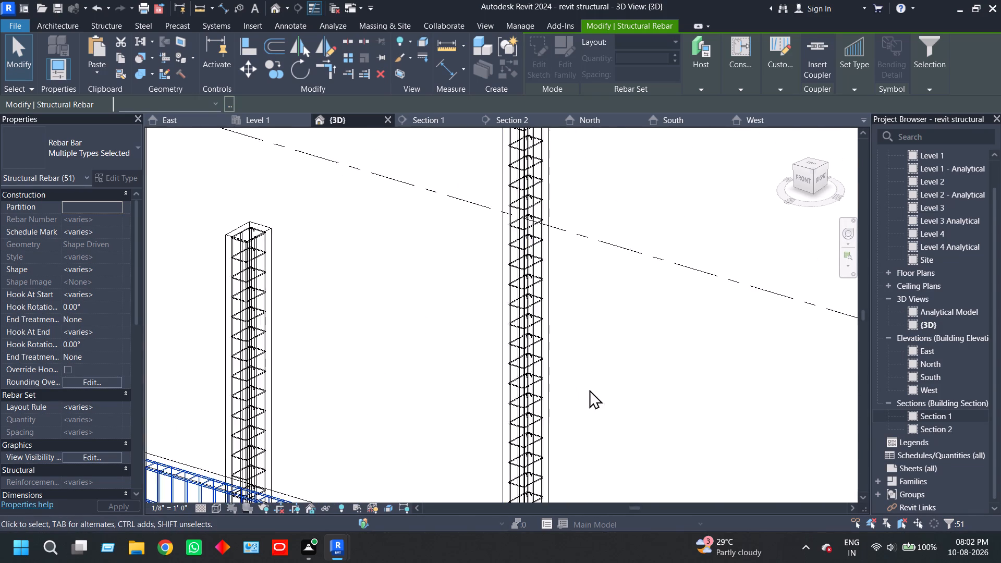
scroll(589, 389, "down", 1)
middle_click_drag(648, 362, 711, 251)
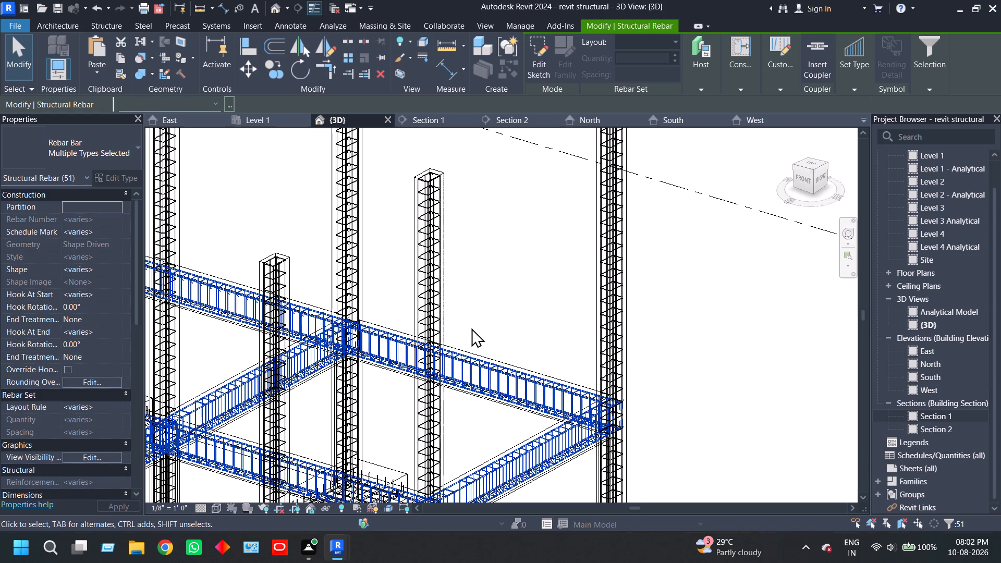
middle_click_drag(473, 325, 571, 204)
middle_click_drag(554, 289, 786, 410)
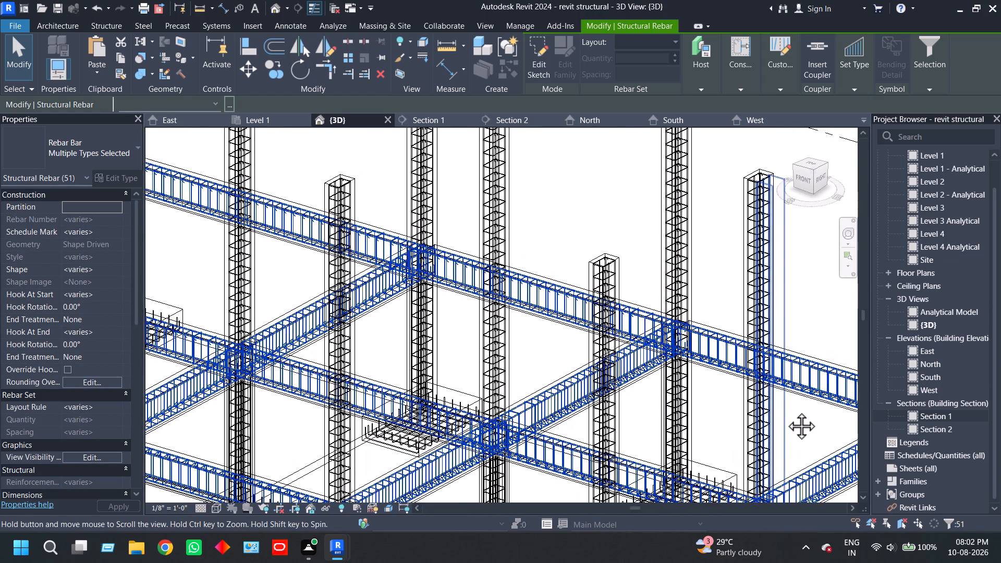
middle_click_drag(786, 410, 786, 409)
scroll(581, 399, "down", 7)
middle_click_drag(575, 410, 541, 292)
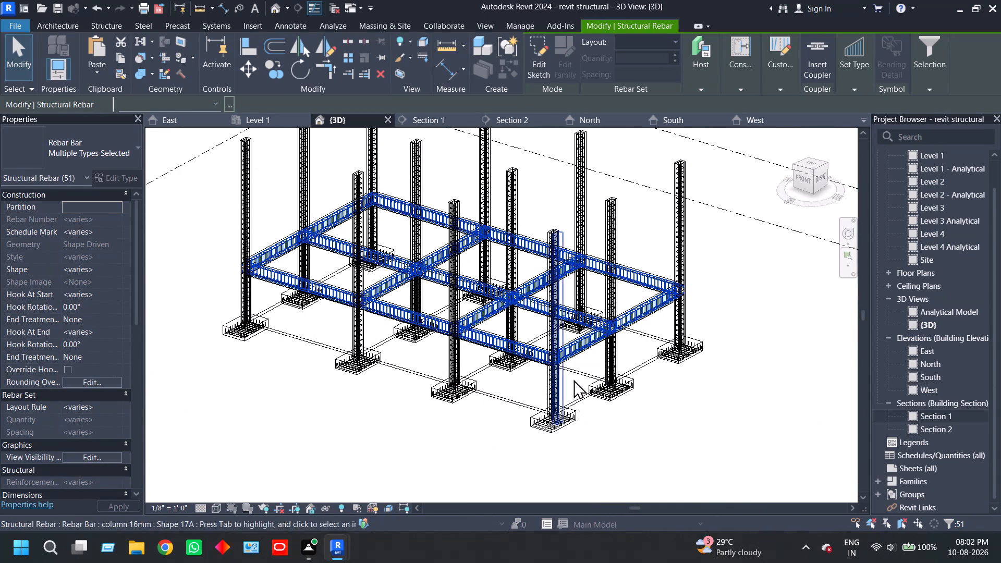
middle_click_drag(614, 447, 620, 447, "shift")
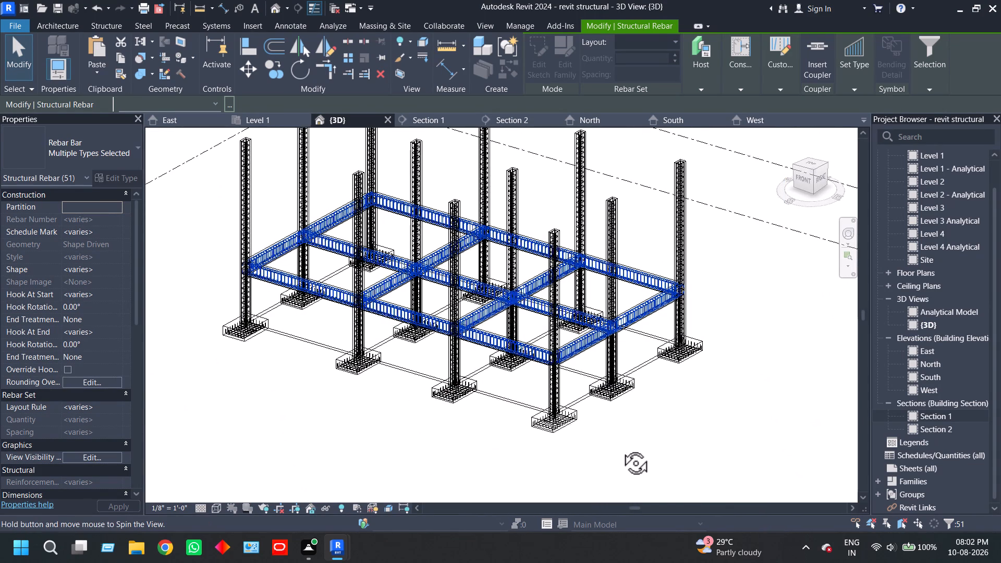
middle_click_drag(620, 447, 667, 450, "shift")
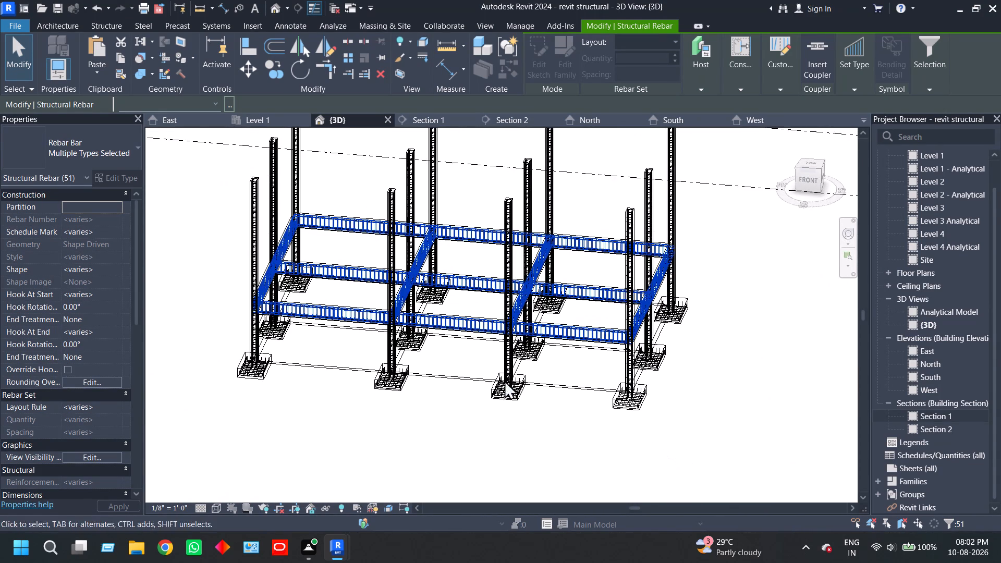
scroll(263, 229, "up", 7)
scroll(447, 279, "up", 2)
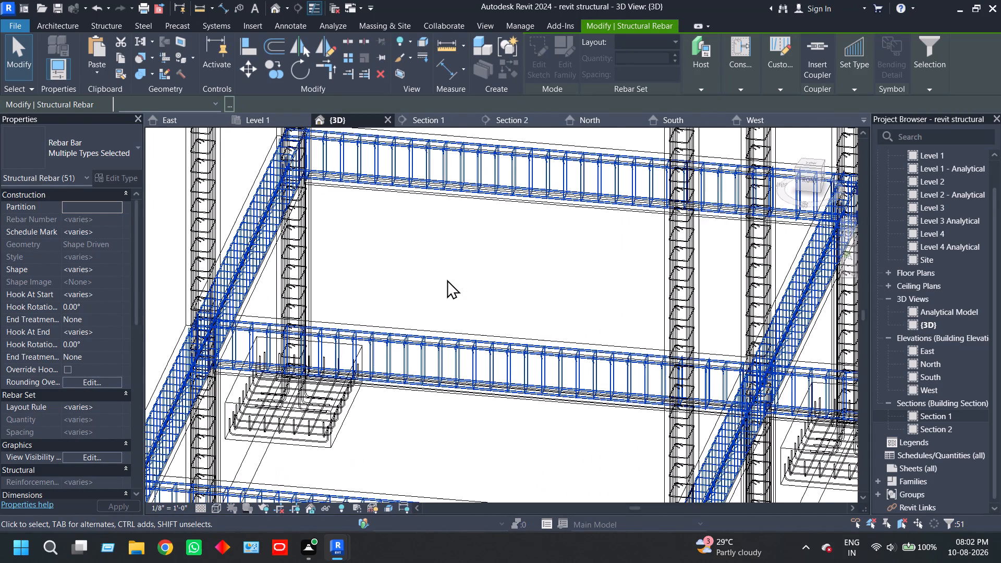
scroll(447, 279, "up", 2)
scroll(447, 279, "down", 6)
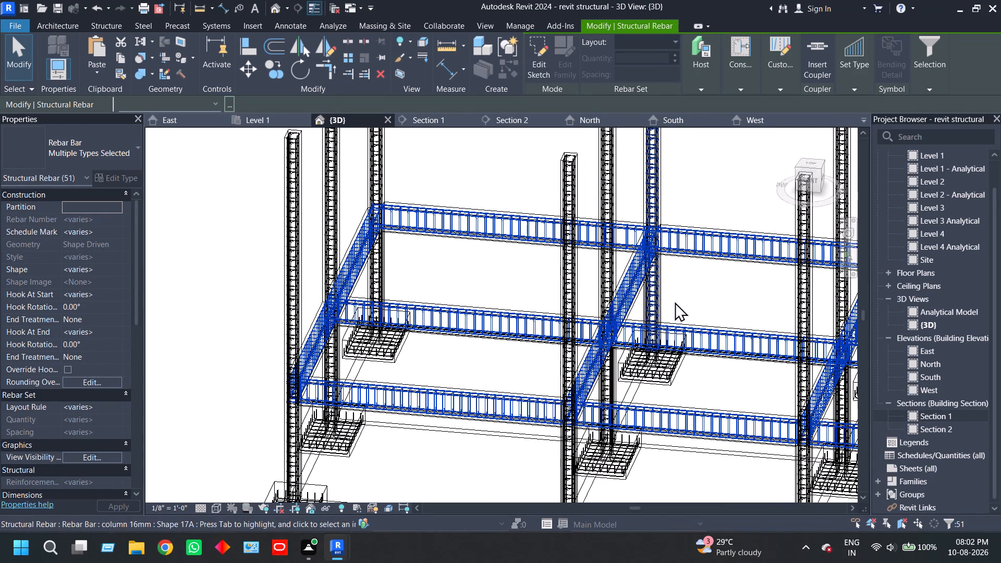
middle_click_drag(683, 289, 320, 303)
scroll(591, 325, "up", 3)
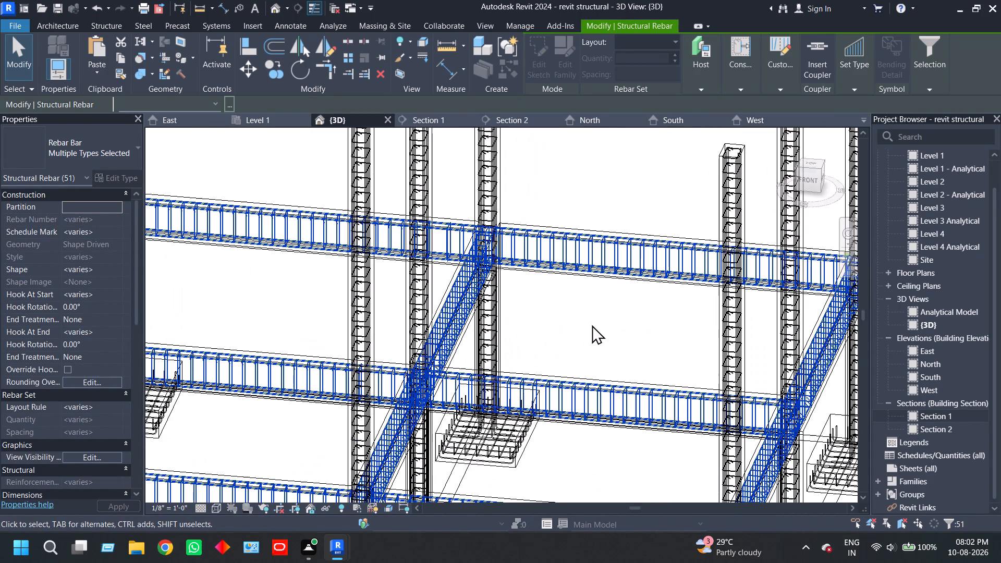
scroll(592, 325, "down", 3)
middle_click_drag(592, 325, 611, 296)
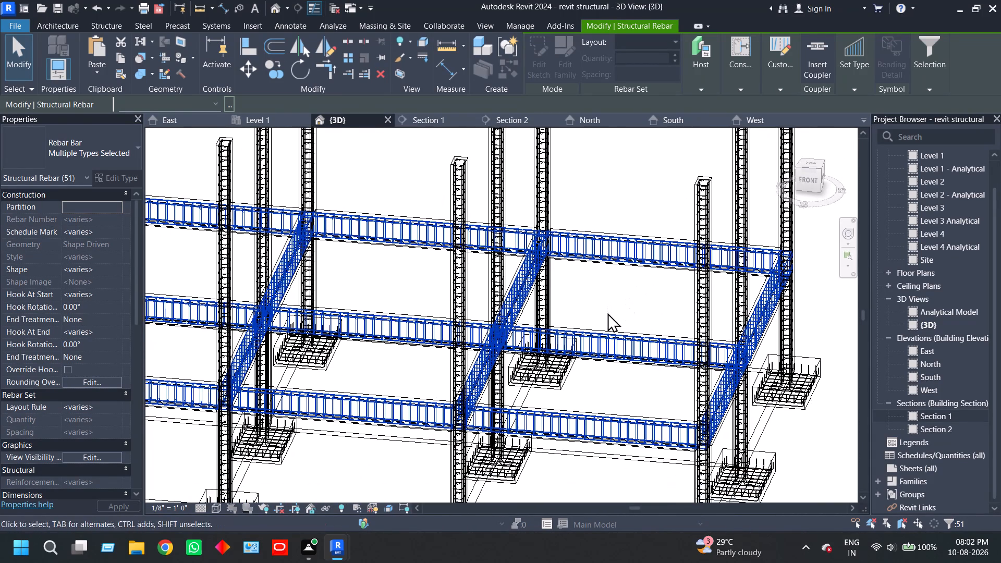
scroll(607, 313, "down", 2)
scroll(570, 480, "down", 2)
scroll(728, 422, "down", 1)
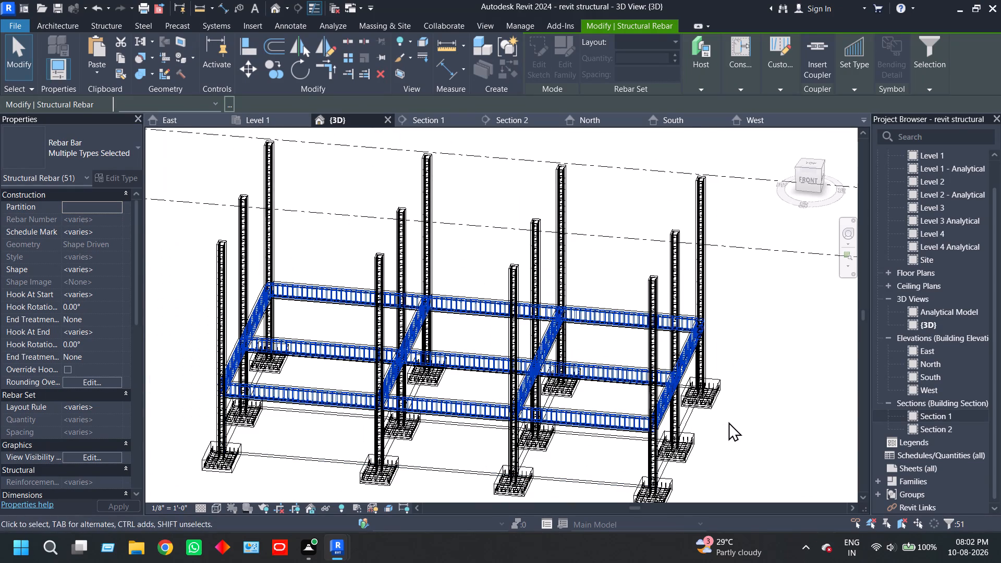
scroll(728, 422, "down", 1)
Set the 3D view's visual style to Realistic.
left_click(214, 511)
left_click(234, 489)
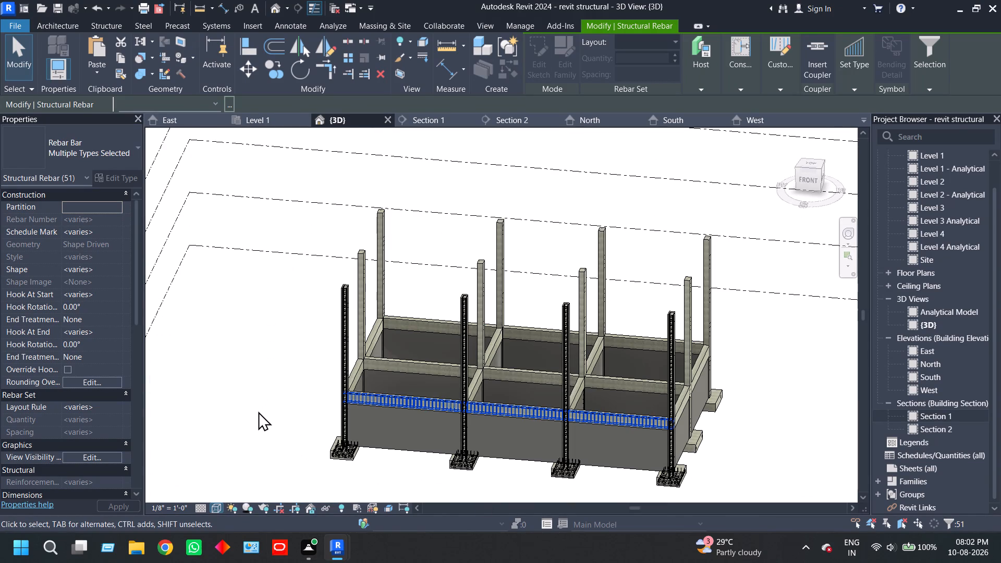
Copy the selected Level 2 beam rebar, paste it aligned to Level 3 and Level 4, and clear the selection.
key("ctrl+c")
left_click(100, 71)
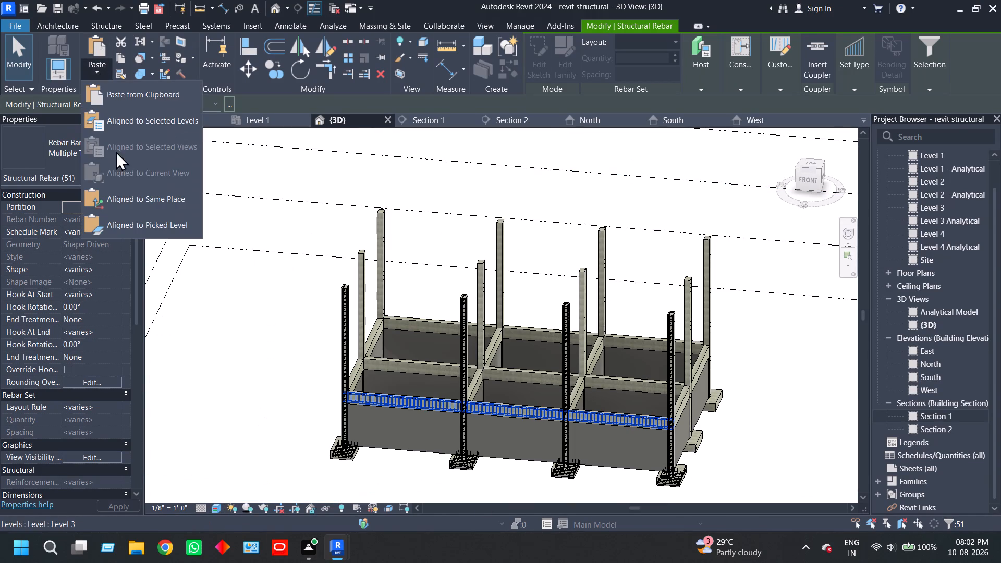
left_click(147, 119)
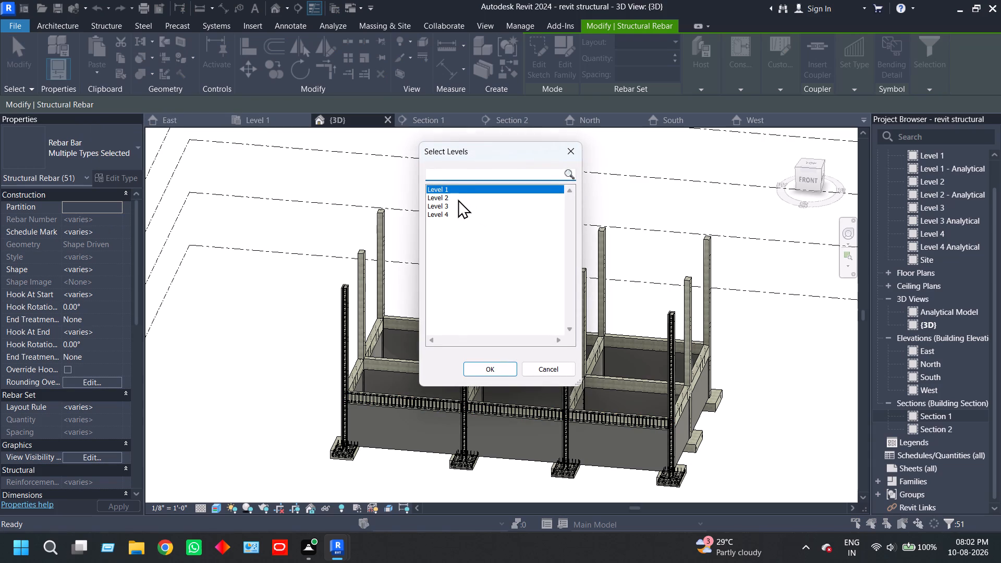
left_click_drag(458, 203, 458, 221)
left_click(497, 370)
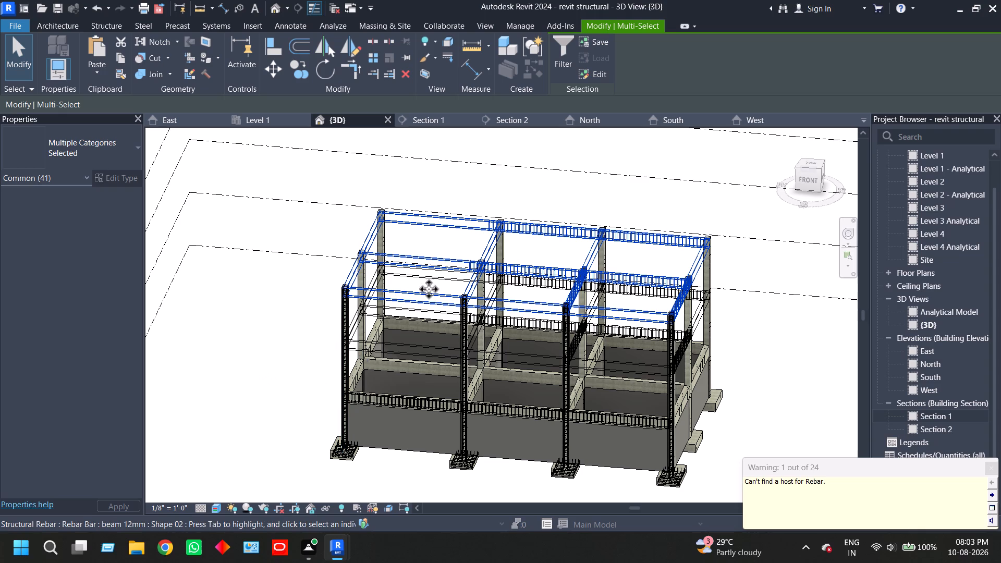
scroll(395, 302, "up", 8)
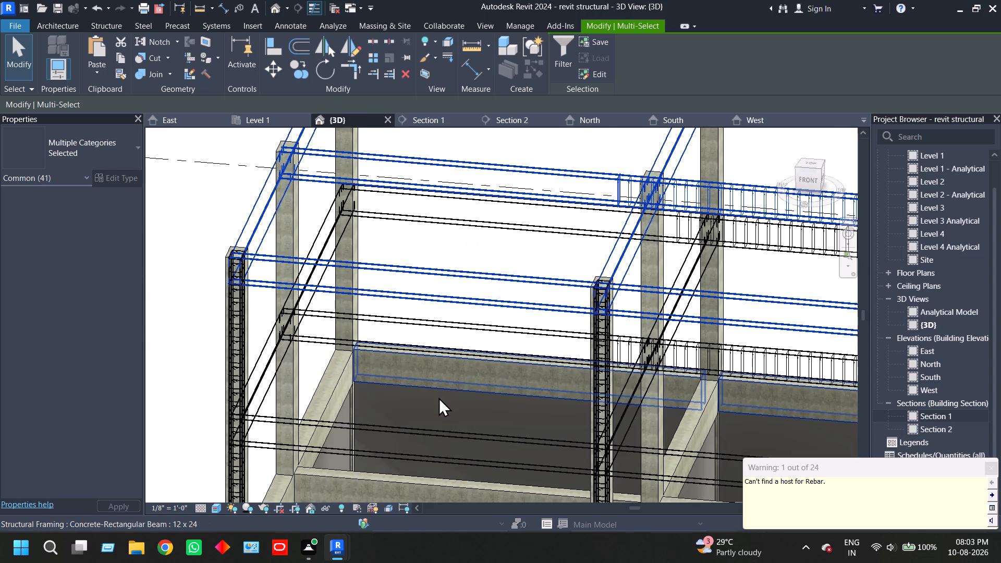
scroll(438, 397, "down", 3)
left_click(189, 361)
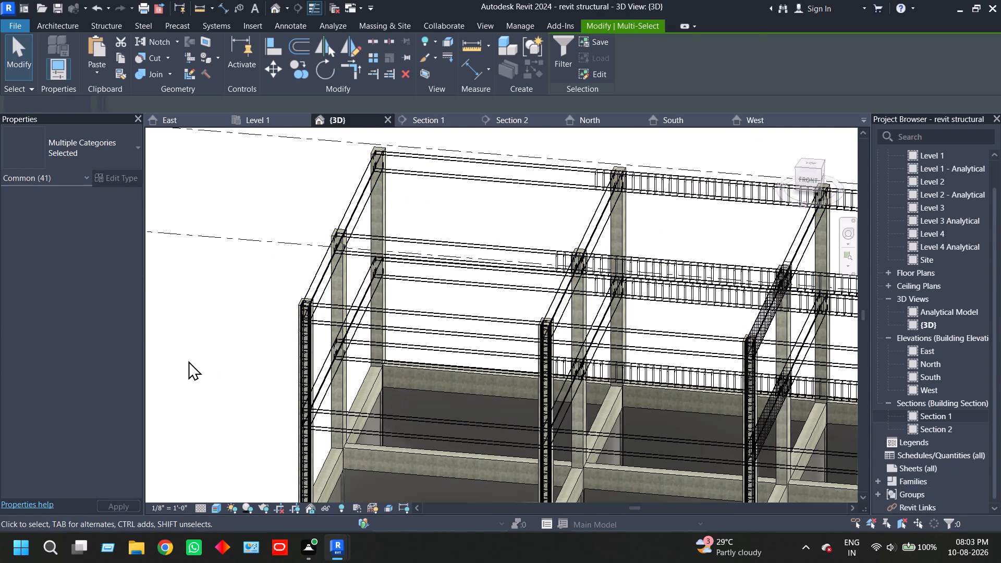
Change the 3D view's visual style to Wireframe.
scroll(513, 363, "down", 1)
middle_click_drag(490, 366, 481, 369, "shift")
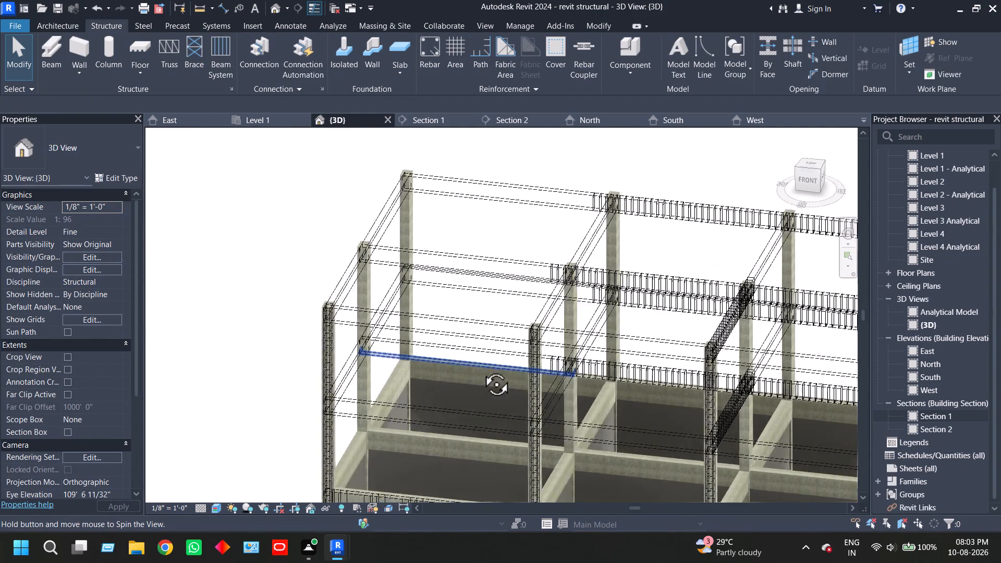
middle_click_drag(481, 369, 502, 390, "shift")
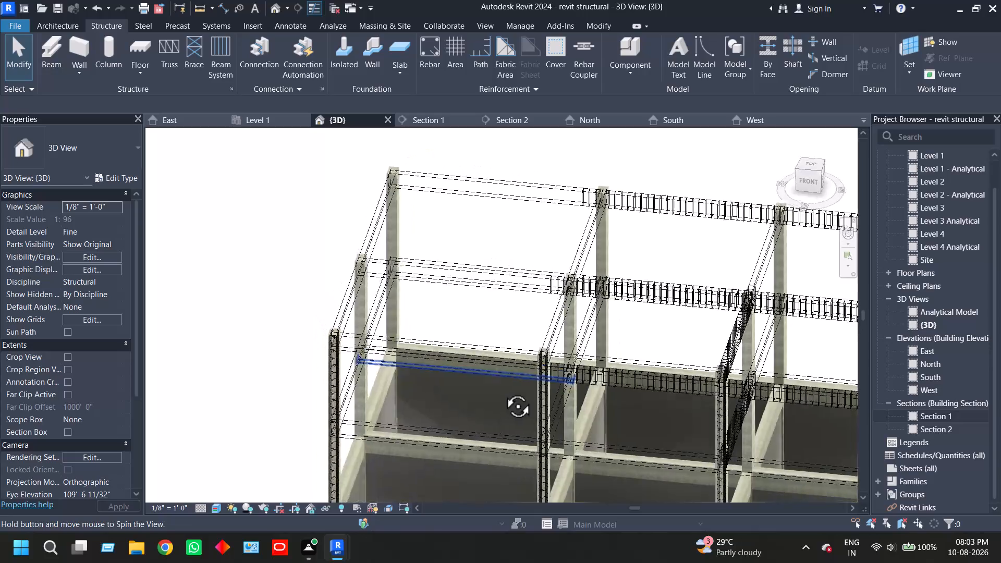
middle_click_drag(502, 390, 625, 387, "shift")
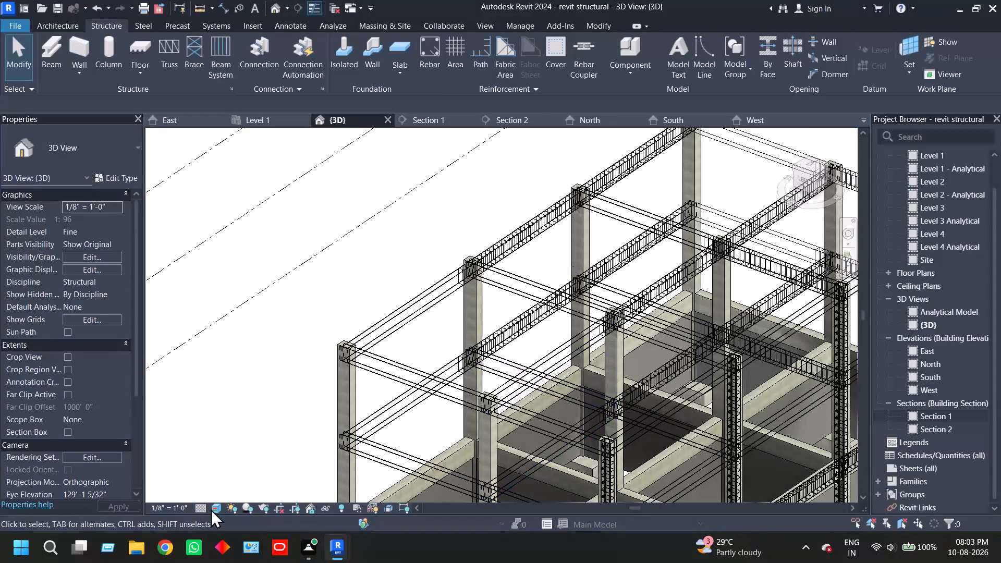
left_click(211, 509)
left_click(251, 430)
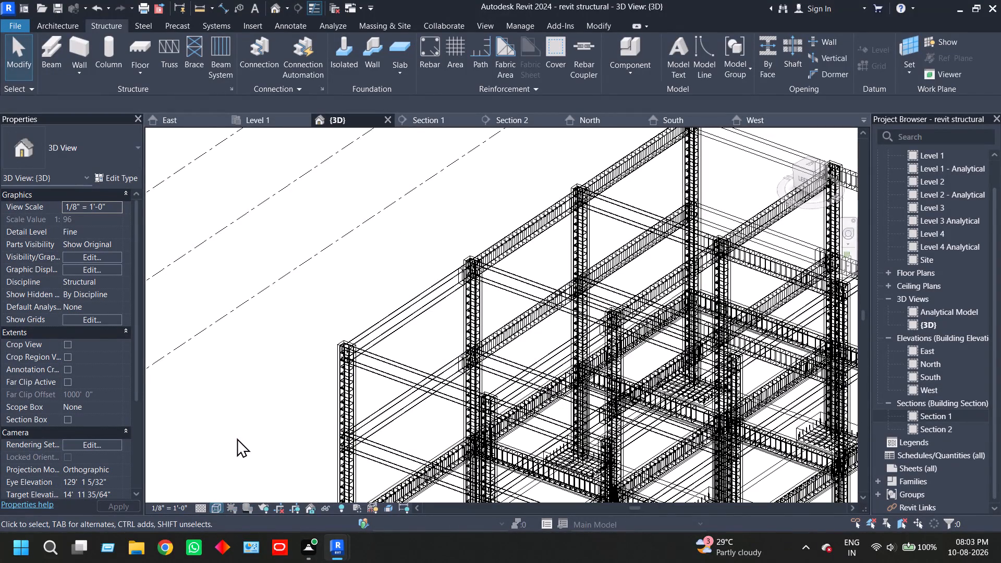
Examine the pasted beam bars and stirrups on Levels 3 and 4 from several sides, including a front 12 mm beam bar set.
middle_click_drag(237, 438, 470, 447, "shift")
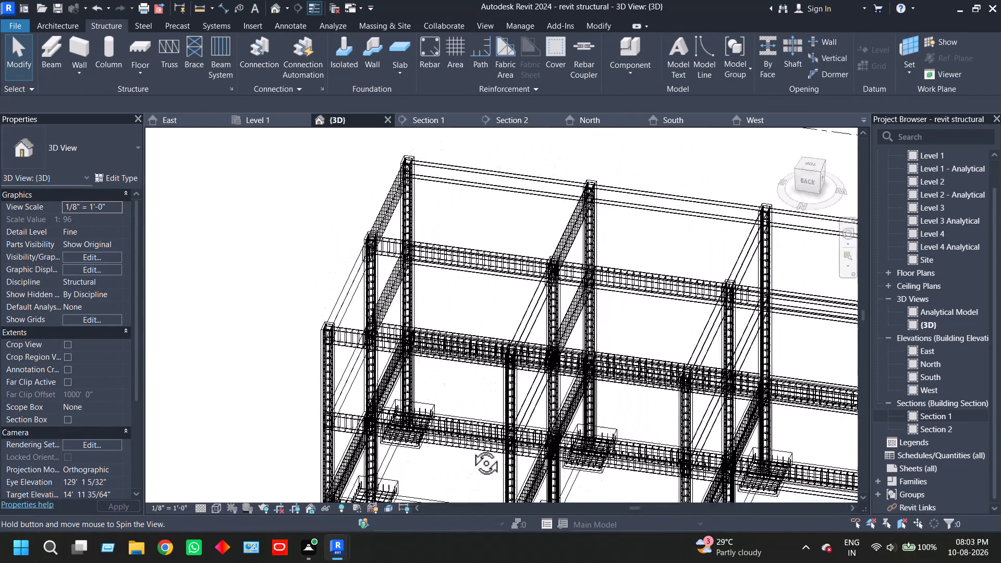
middle_click_drag(470, 447, 156, 437, "shift")
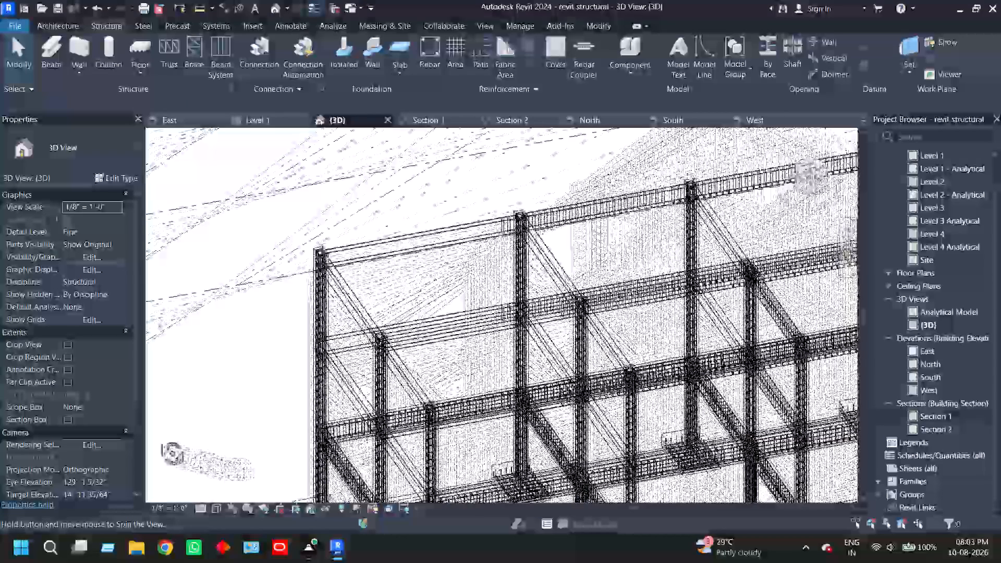
middle_click_drag(156, 437, 124, 436, "shift")
scroll(247, 433, "down", 2)
middle_click_drag(247, 433, 189, 435, "shift")
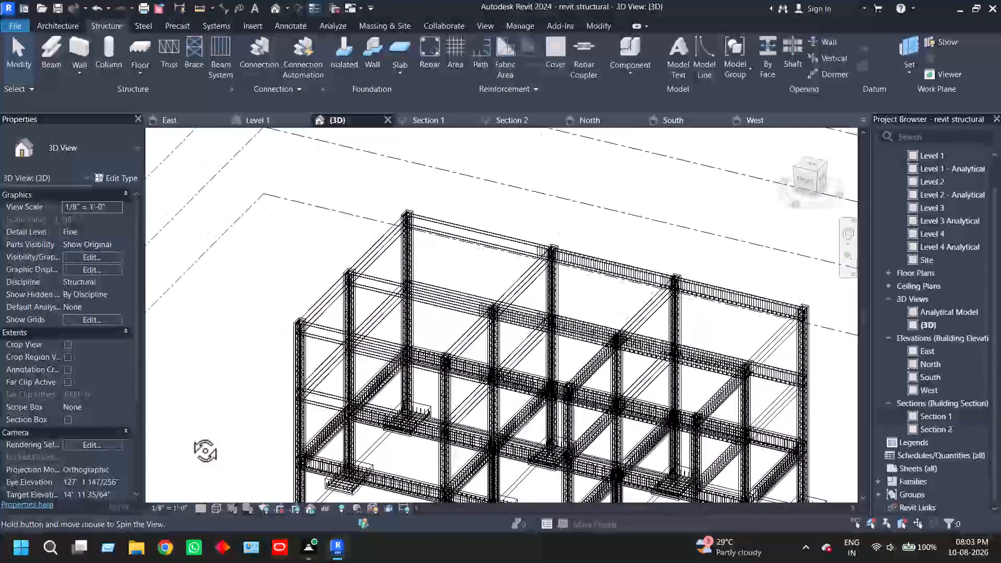
middle_click_drag(189, 435, 187, 435, "shift")
middle_click_drag(218, 429, 185, 351)
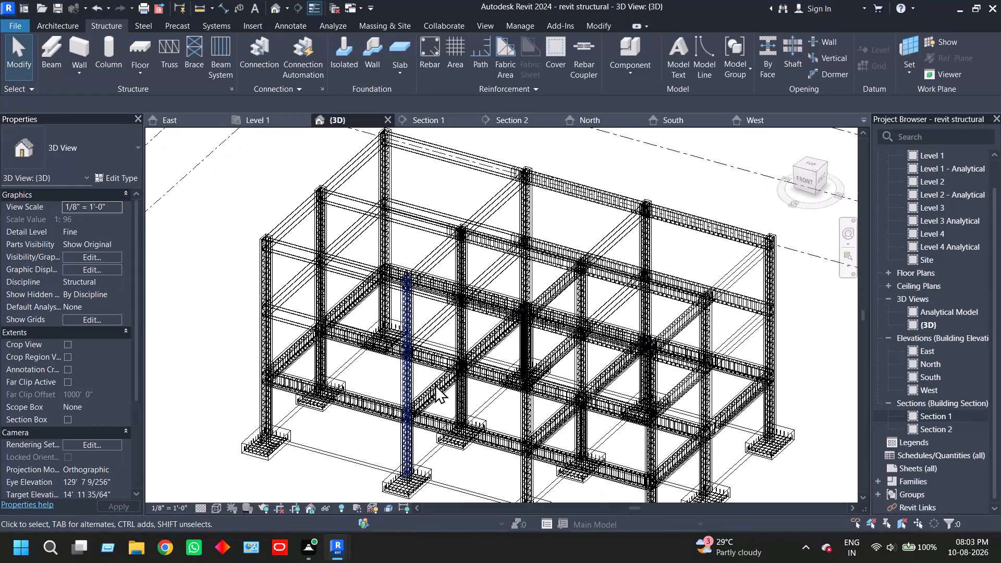
scroll(280, 319, "up", 7)
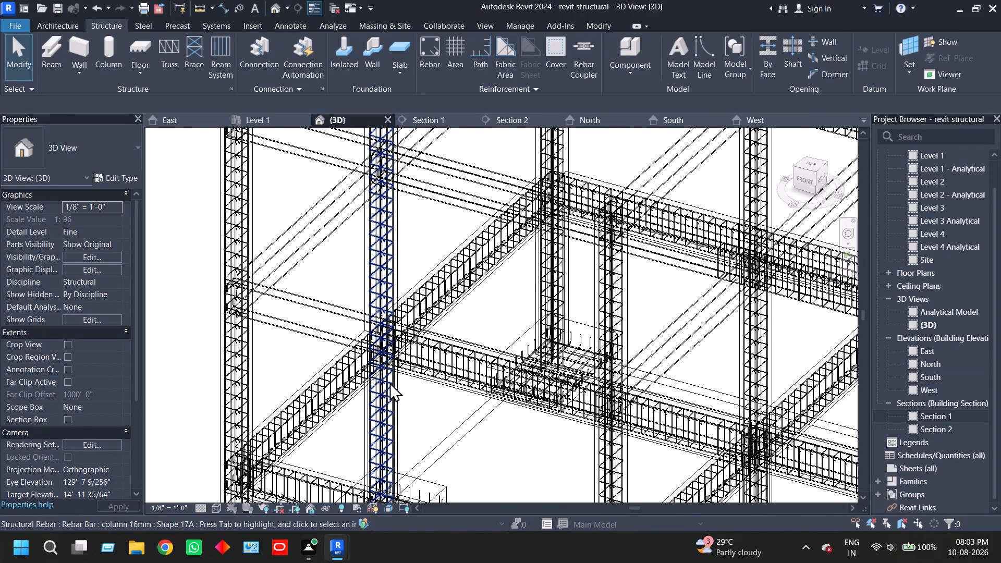
scroll(384, 377, "up", 2)
middle_click_drag(384, 377, 410, 386, "shift")
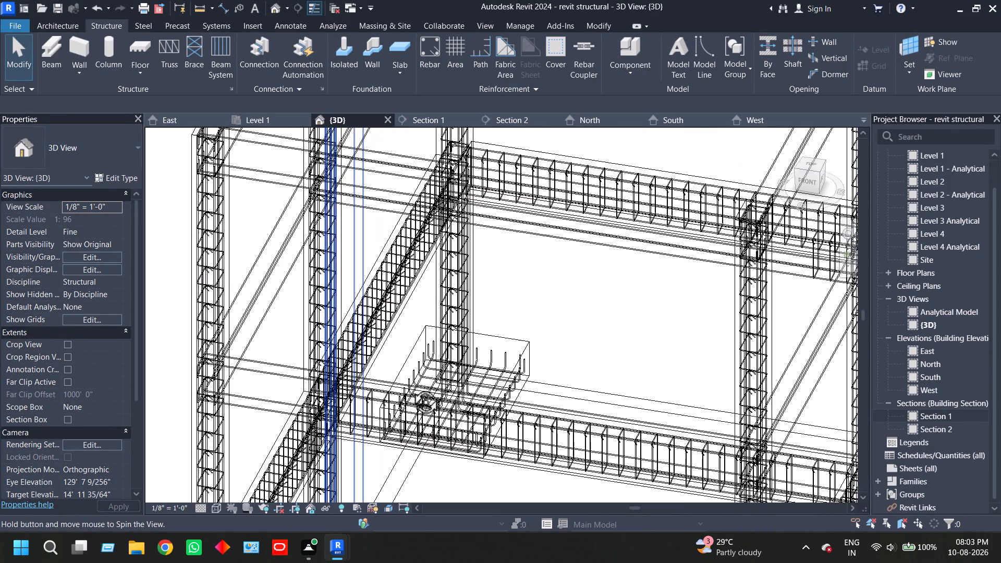
middle_click_drag(410, 386, 331, 379, "shift")
scroll(396, 379, "down", 4)
middle_click_drag(443, 376, 301, 371)
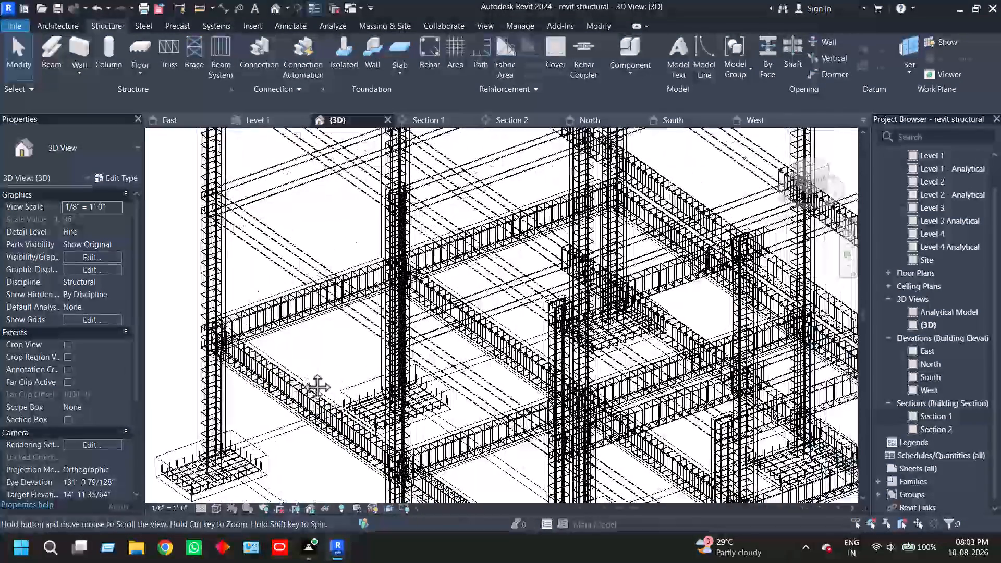
middle_click_drag(301, 371, 298, 371)
scroll(329, 371, "down", 4)
middle_click_drag(362, 390, 368, 392, "shift")
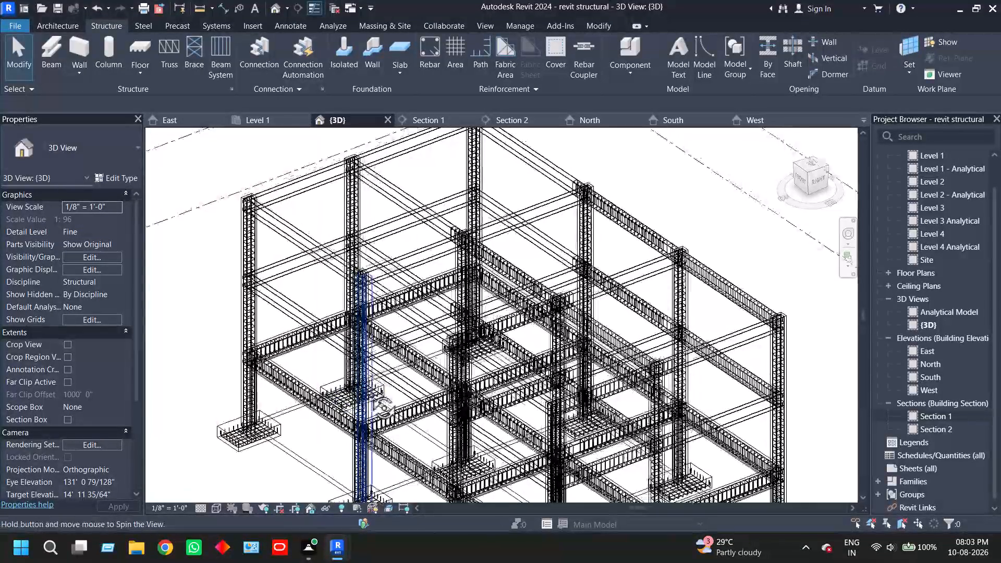
middle_click_drag(368, 392, 399, 402, "shift")
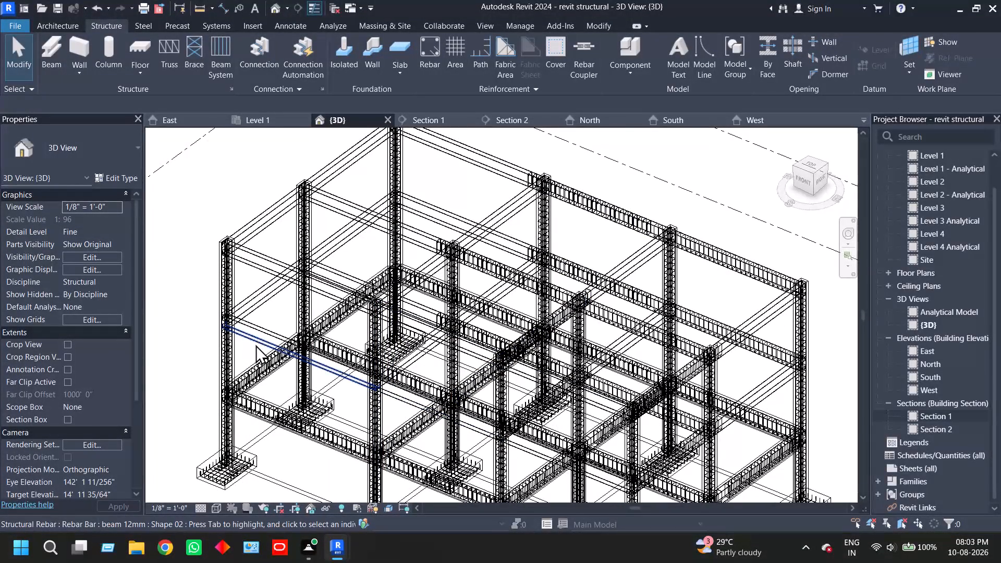
left_click(259, 341)
scroll(248, 338, "up", 3)
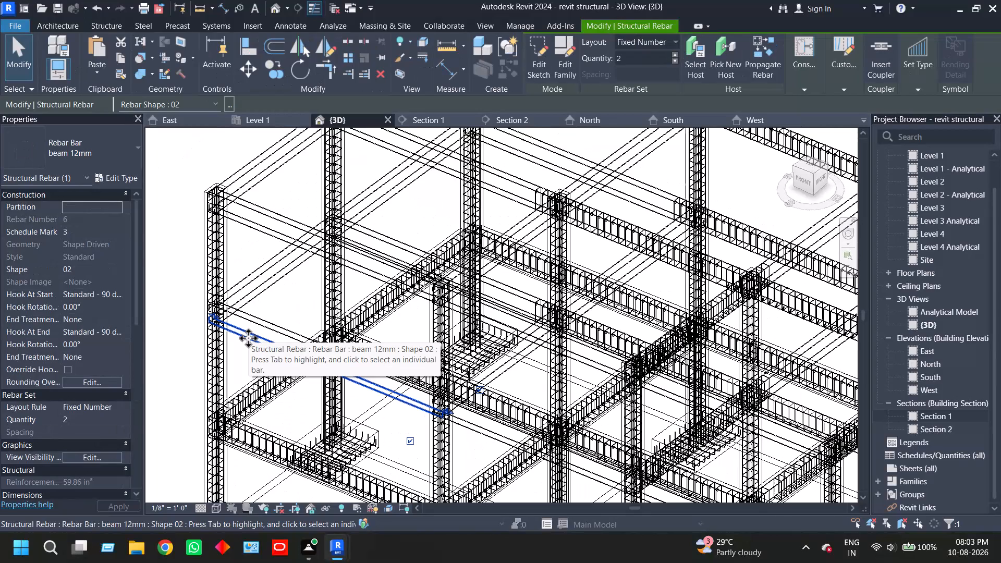
scroll(248, 338, "up", 7)
left_click(334, 278)
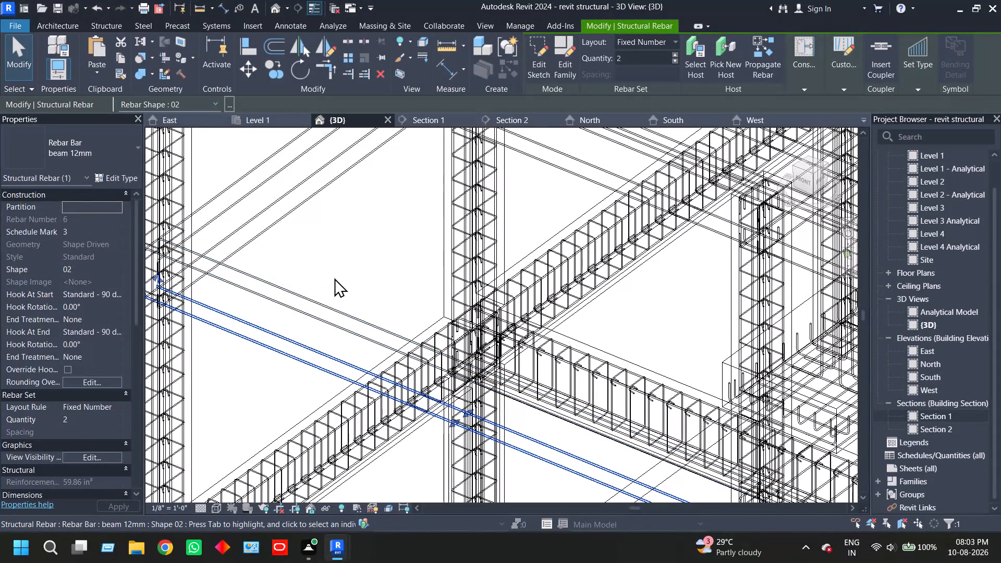
Switch the 3D view's visual style back to Realistic, showing the whole frame.
left_click(217, 505)
left_click(224, 493)
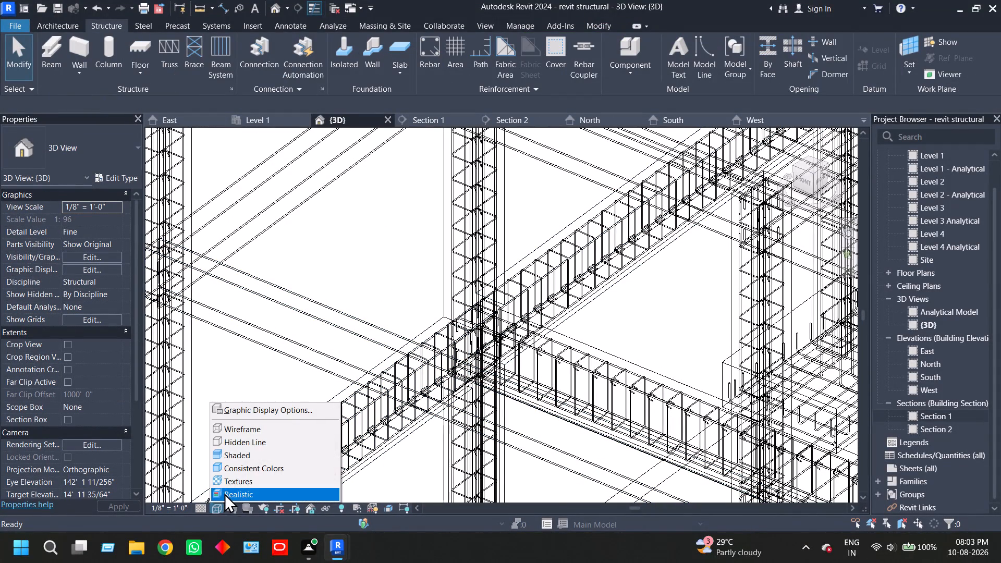
left_click(243, 389)
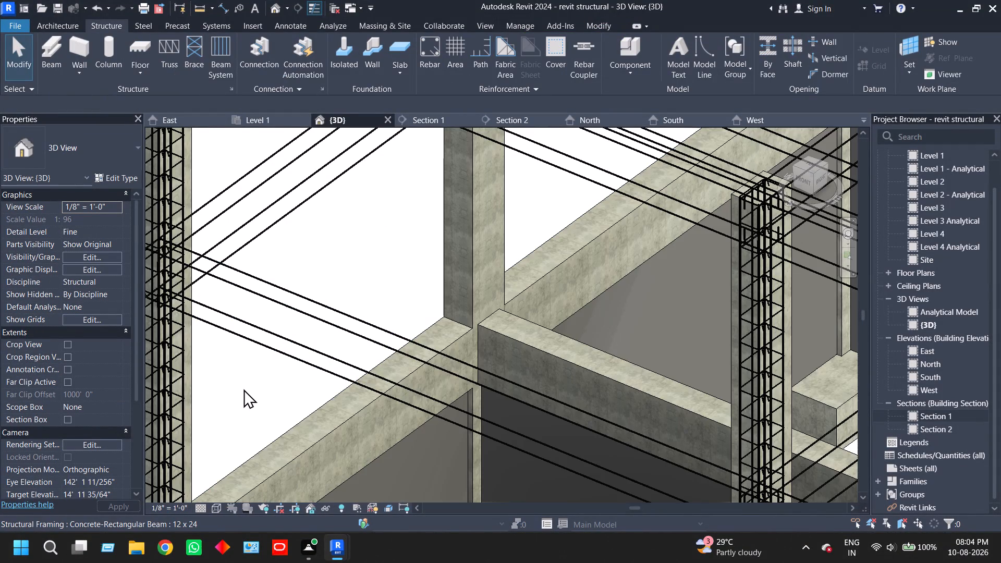
scroll(243, 389, "down", 7)
middle_click_drag(233, 408, 246, 320)
scroll(274, 373, "down", 3)
middle_click_drag(339, 406, 309, 340)
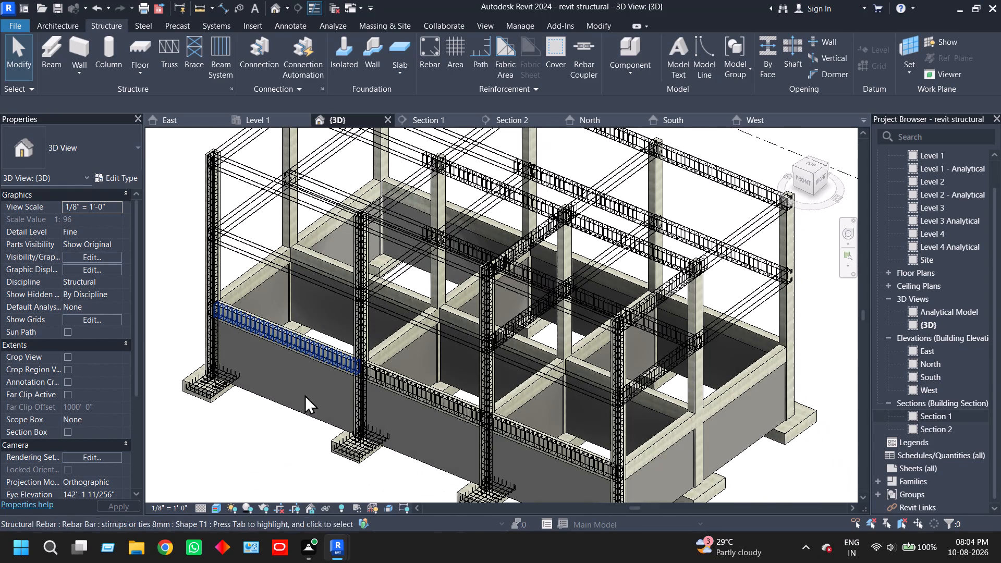
Undo the beams and beam rebar pasted on Levels 3 and 4, back to the frame with only Level 2 beams.
left_click(272, 480)
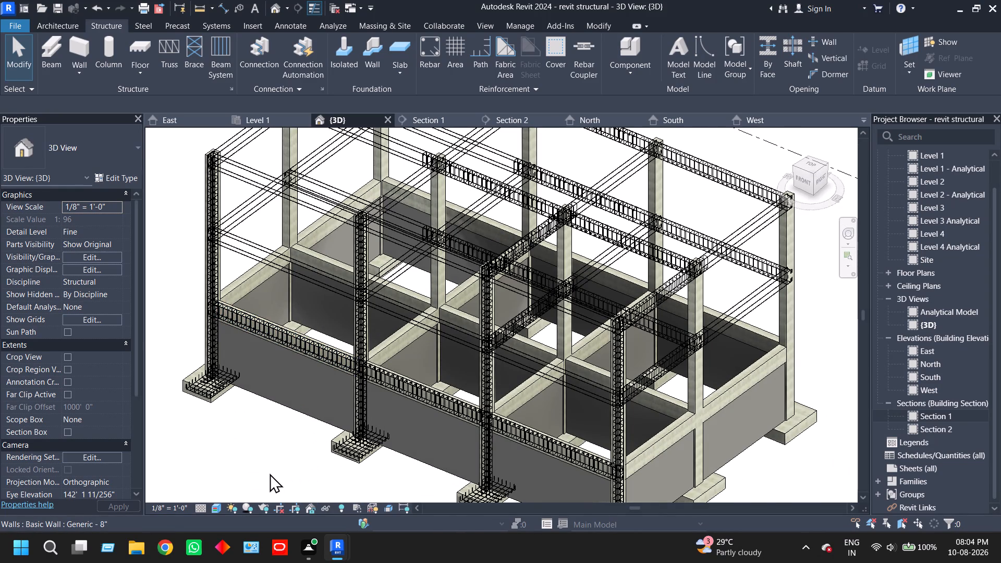
key("ctrl+z")
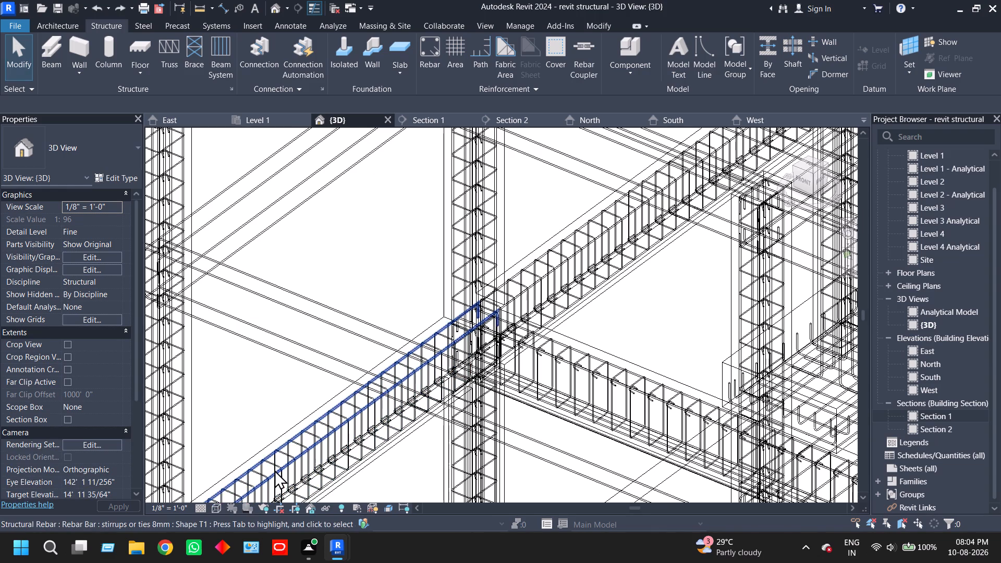
scroll(305, 444, "down", 8)
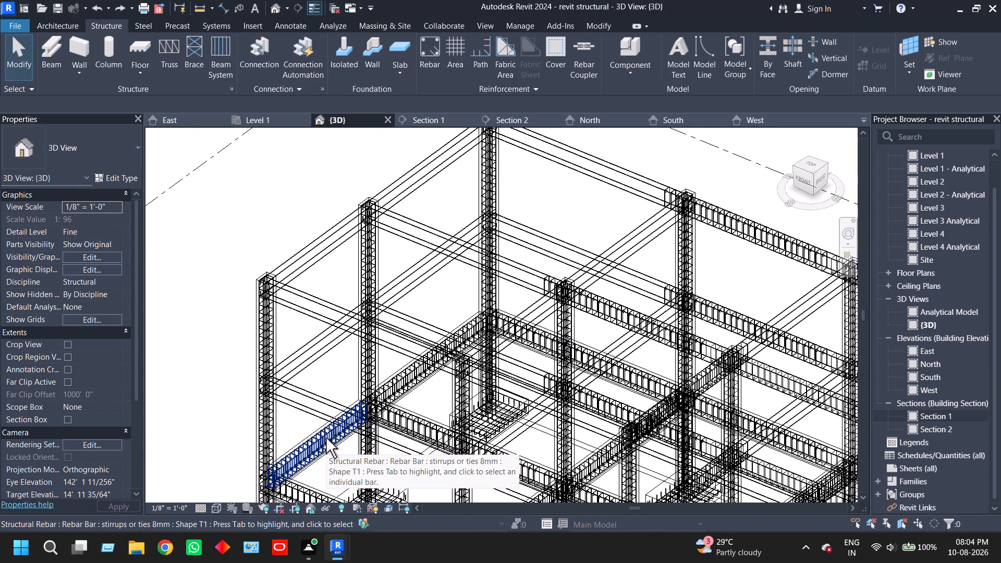
key("ctrl+z")
key("ctrl+z")
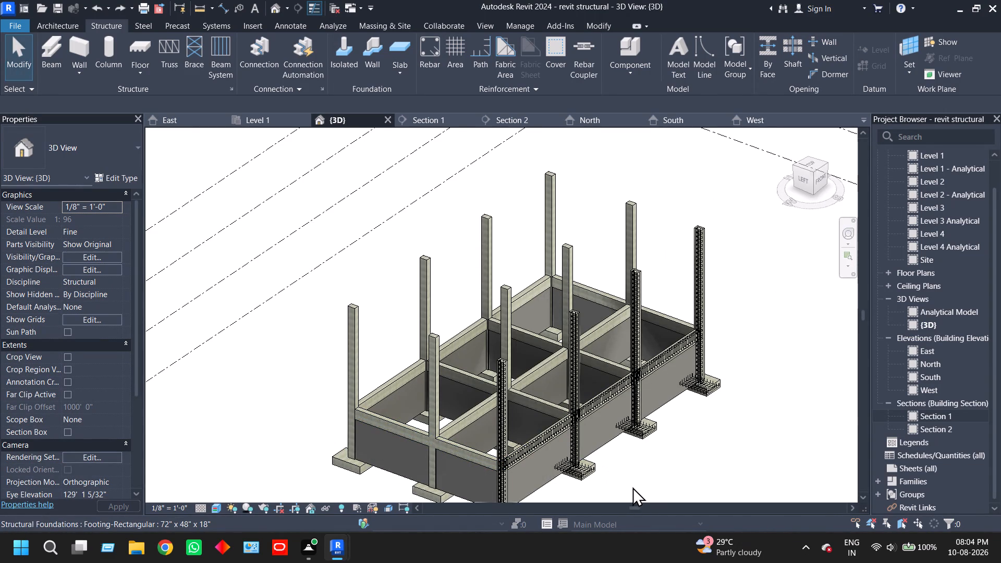
Select all instances of the 12 x 24 Concrete-Rectangular Beam on Level 2.
middle_click_drag(632, 487, 406, 471)
scroll(389, 405, "up", 6)
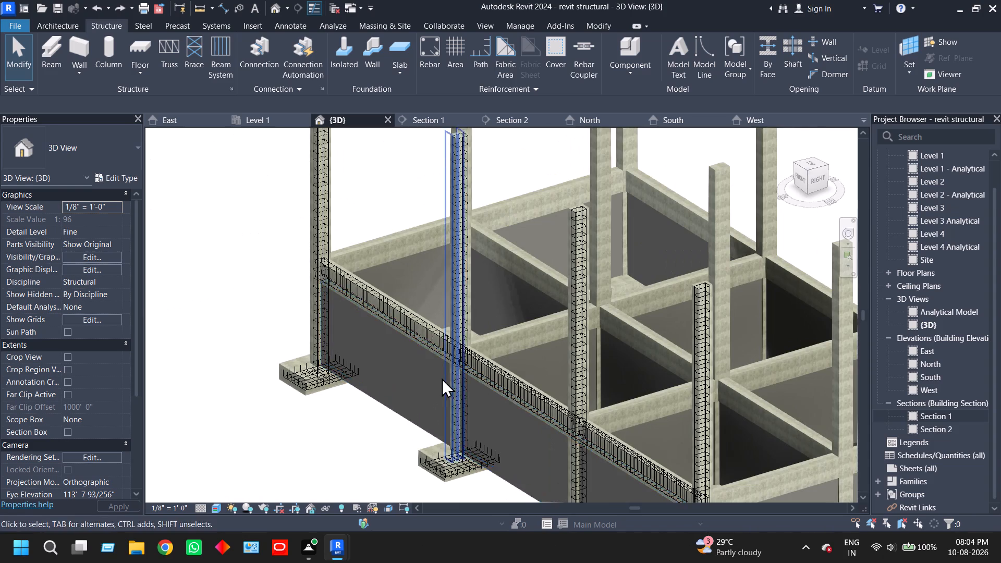
scroll(442, 378, "up", 9)
scroll(446, 300, "up", 3)
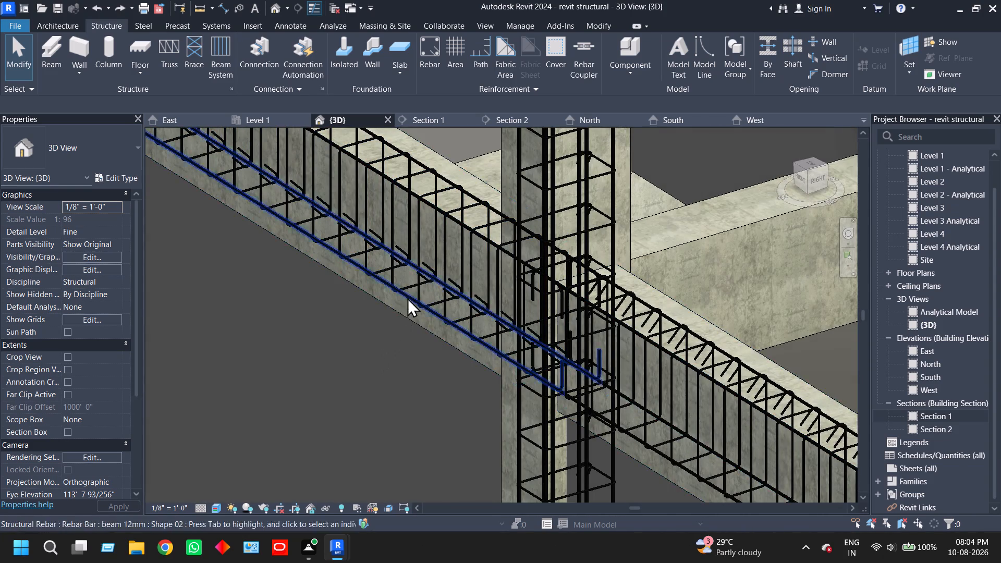
left_click(407, 322)
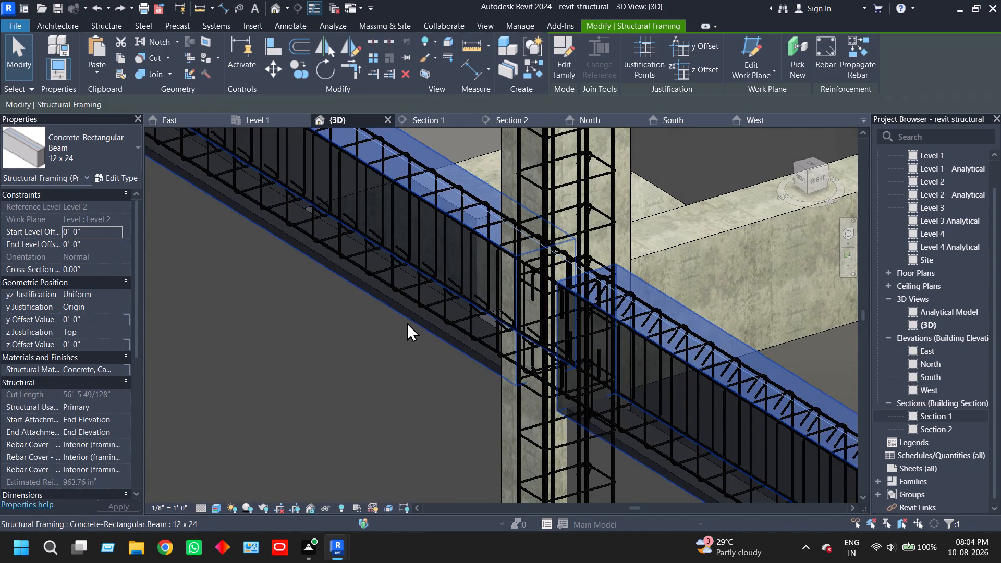
type("sa")
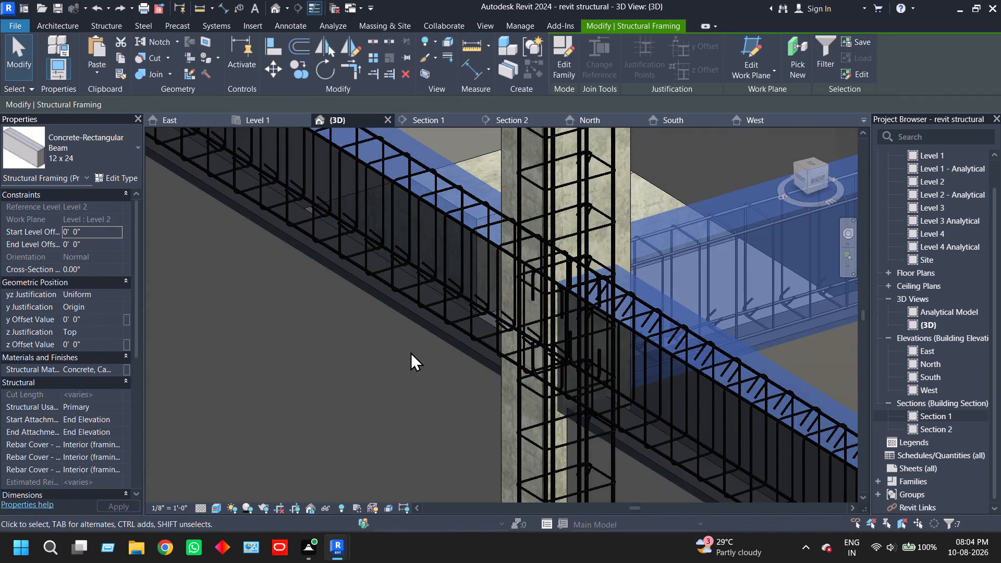
scroll(410, 352, "down", 11)
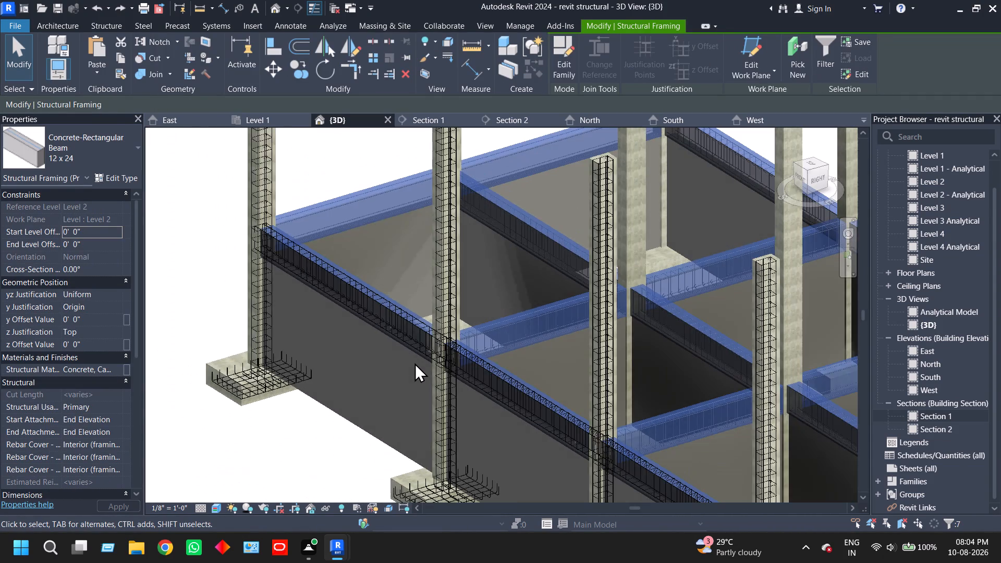
scroll(451, 357, "up", 3)
scroll(406, 340, "up", 4)
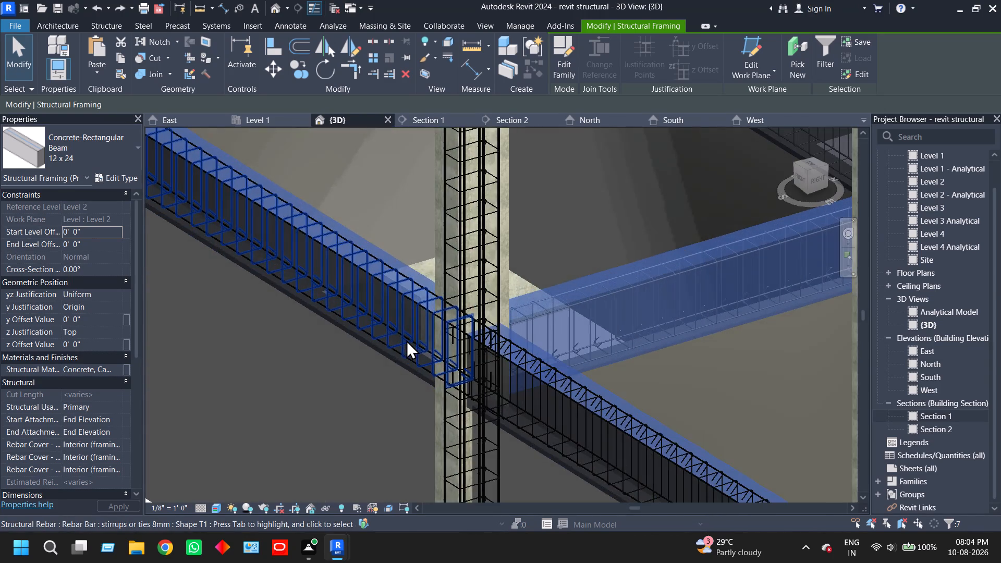
scroll(405, 340, "up", 7)
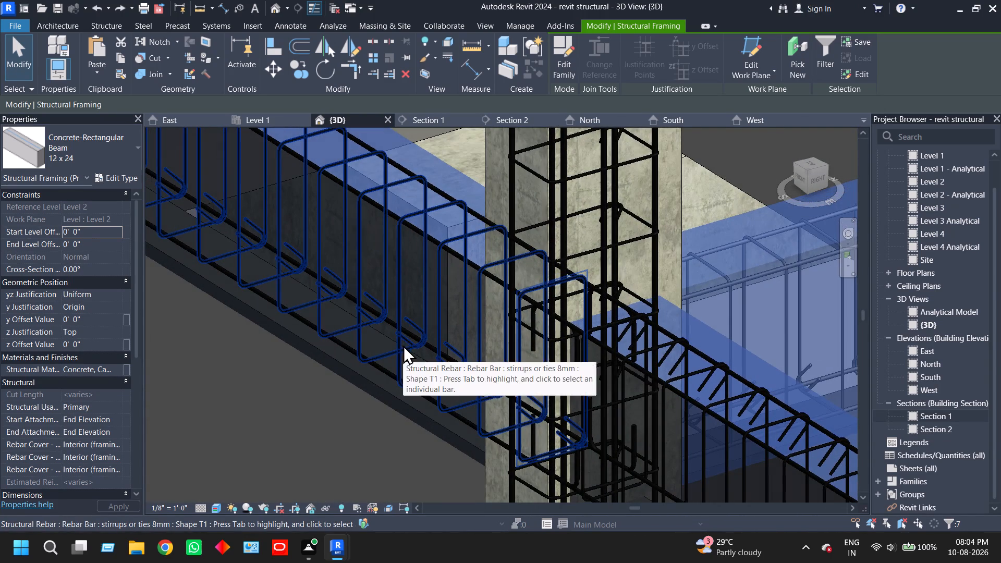
Check the selected Level 2 beams and their reinforcement in Wireframe and return the 3D view to Realistic.
scroll(326, 426, "down", 7)
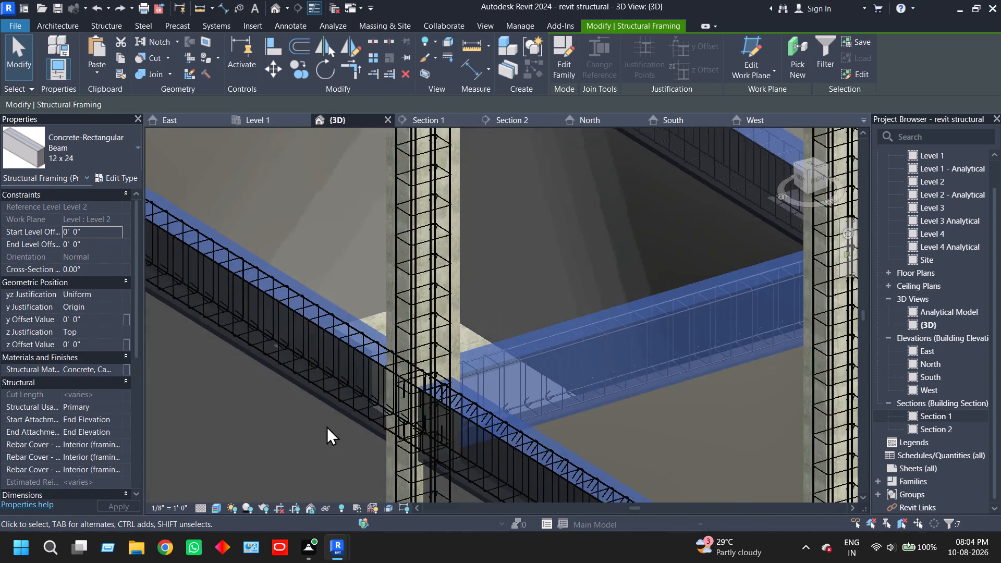
scroll(326, 426, "down", 3)
middle_click_drag(315, 435, 410, 415)
left_click(212, 510)
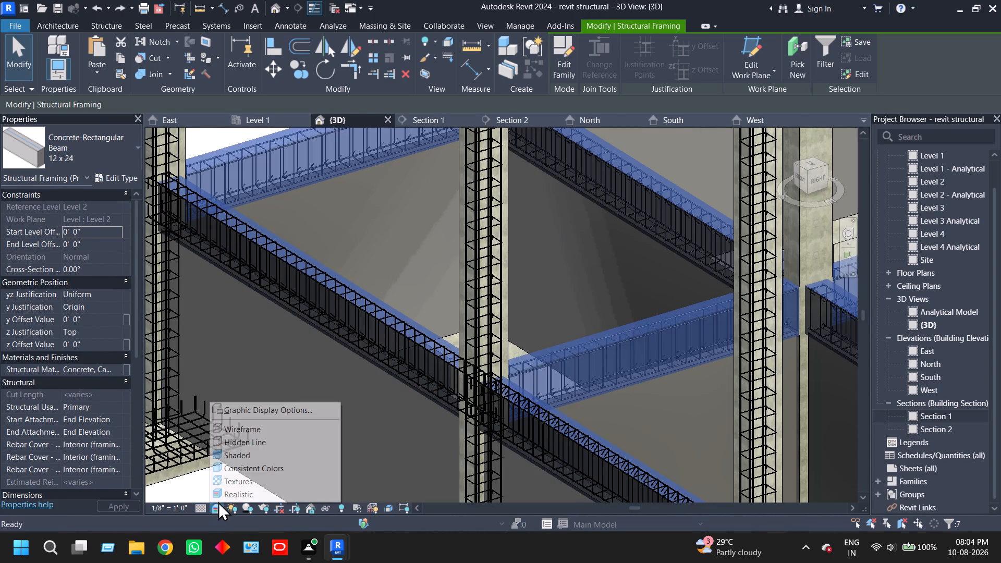
left_click(235, 431)
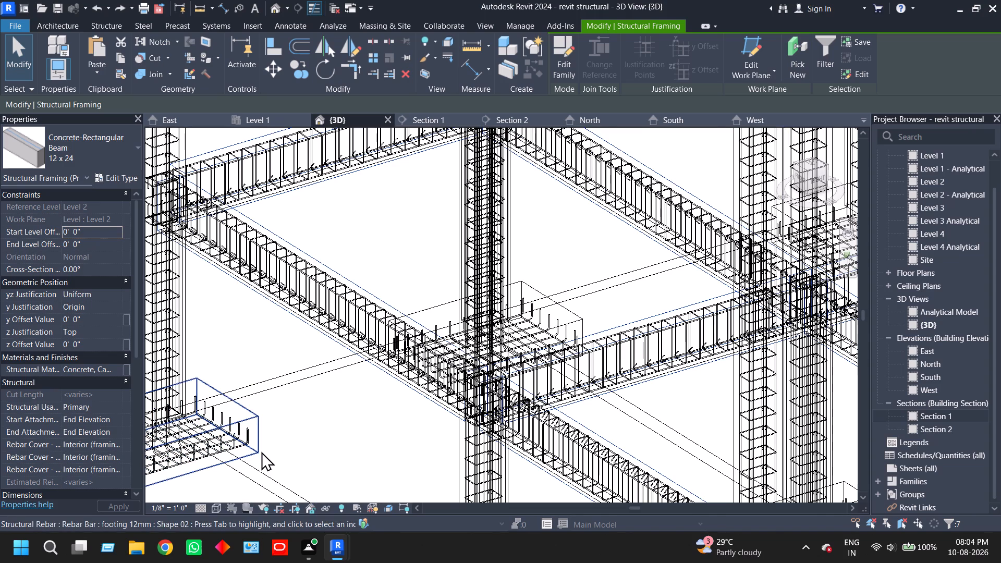
scroll(268, 451, "down", 4)
left_click(214, 509)
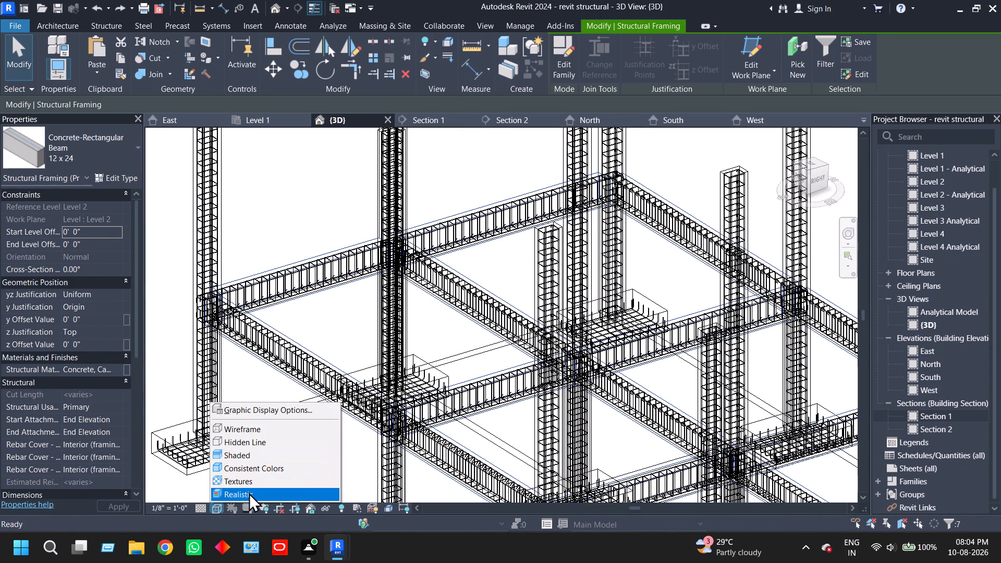
left_click(249, 493)
Add the front beam's 8 mm stirrups and 12 mm bars to the selection and extend it to all matching instances.
scroll(309, 381, "up", 7)
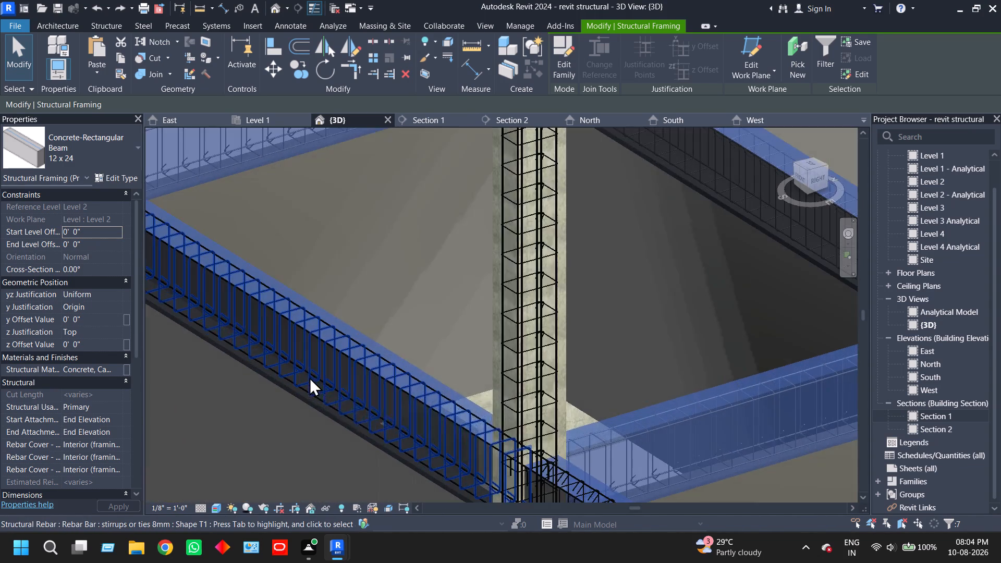
scroll(315, 376, "up", 2)
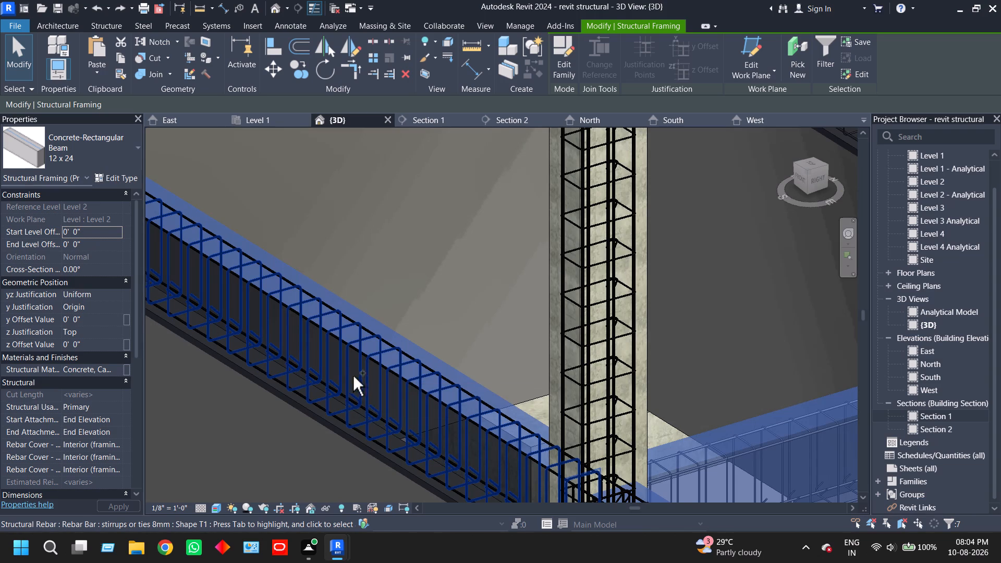
left_click(348, 373, "ctrl")
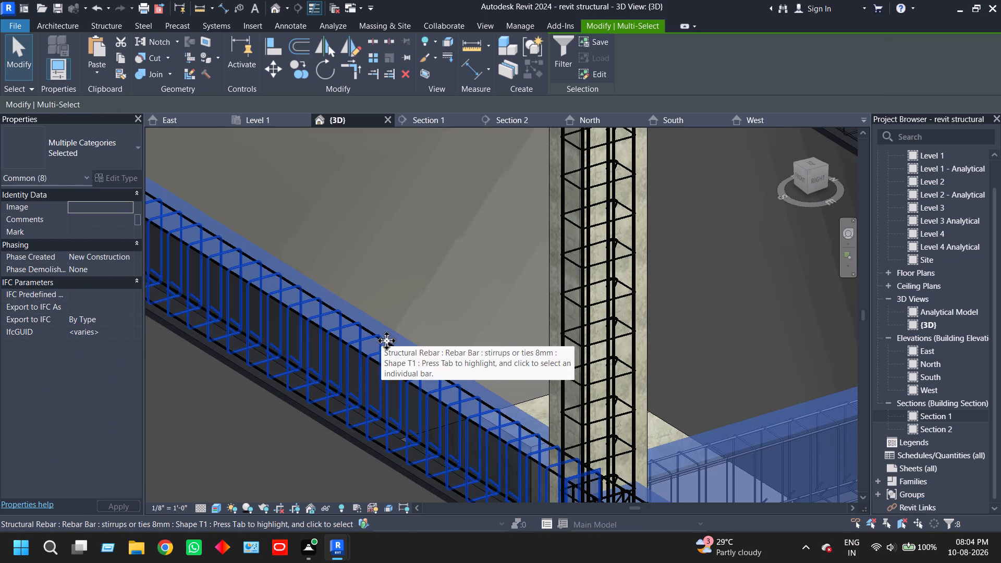
left_click(388, 338, "ctrl")
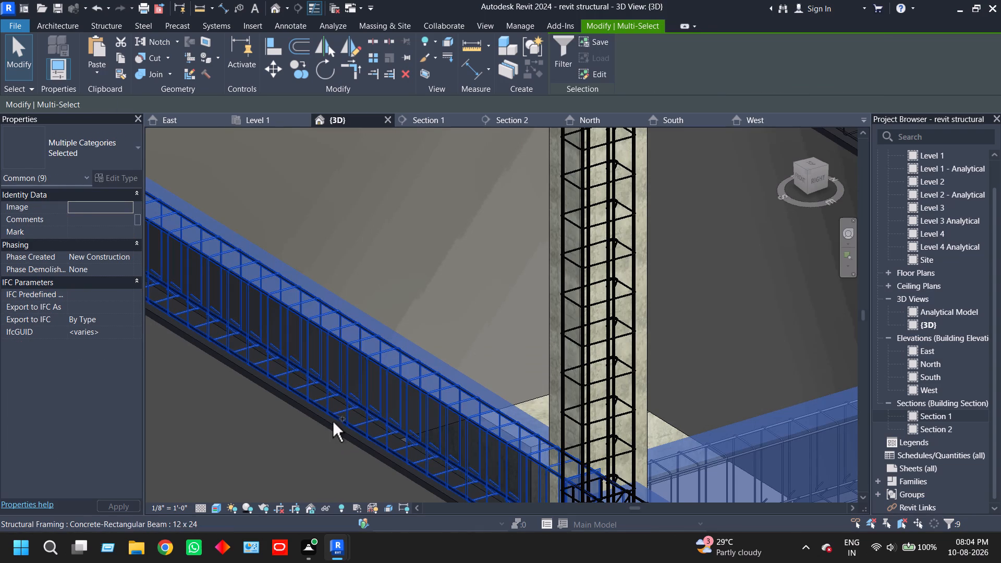
left_click(334, 421, "ctrl")
left_click(338, 421, "ctrl")
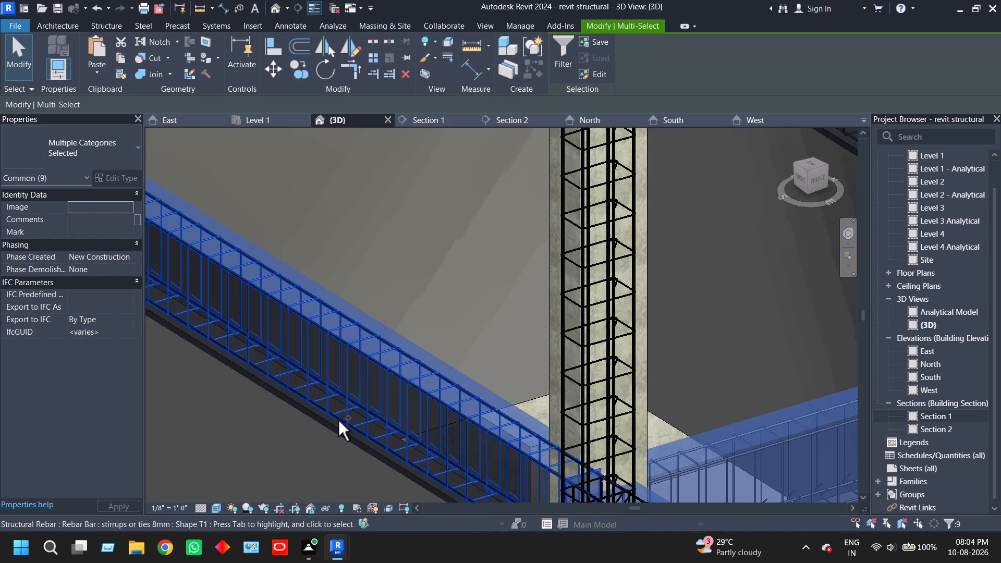
scroll(383, 446, "down", 6)
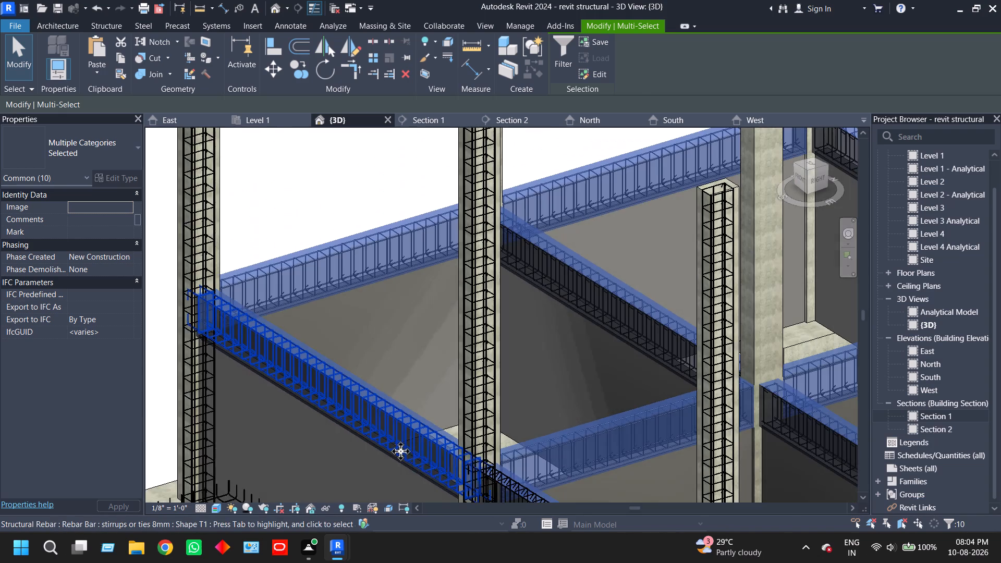
middle_click_drag(400, 451, 385, 444)
type("sa")
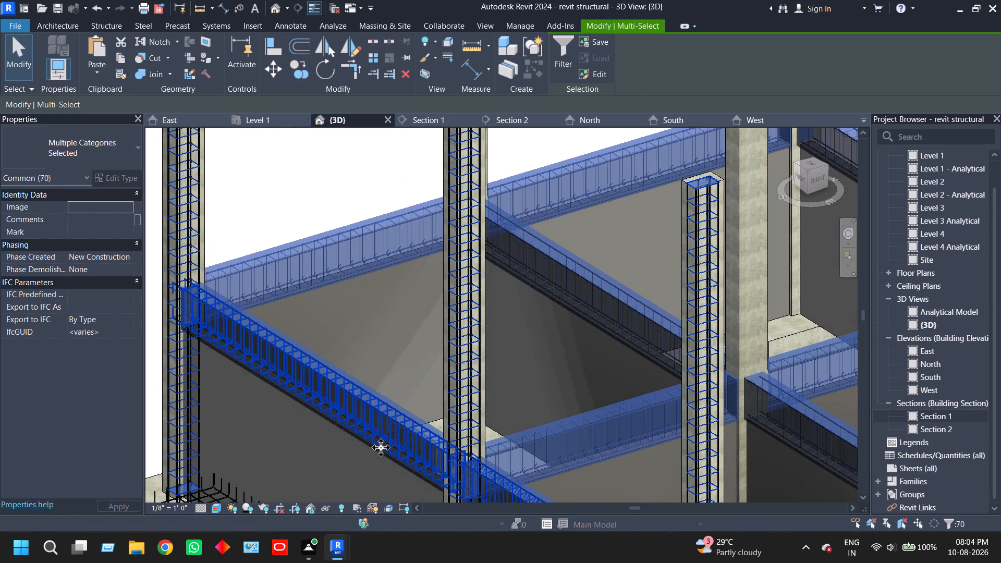
Change the 3D view's visual style to Wireframe with the beams and rebar still selected.
scroll(269, 425, "down", 6)
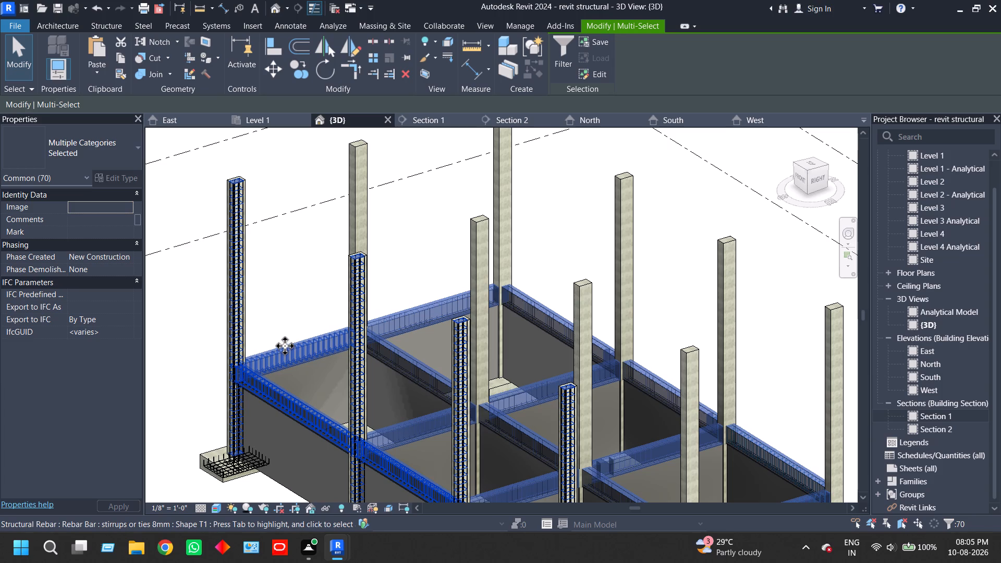
left_click(215, 506)
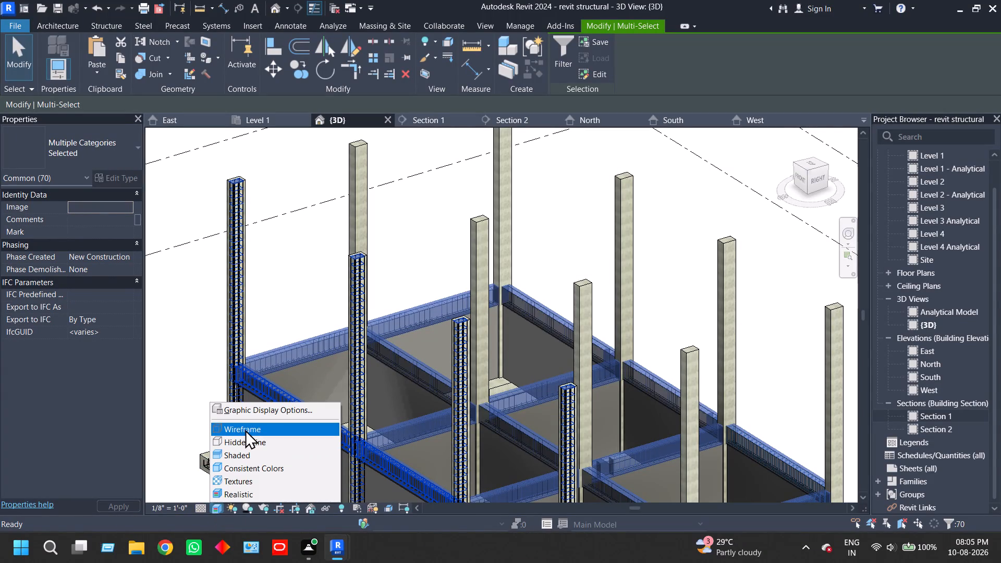
left_click(245, 430)
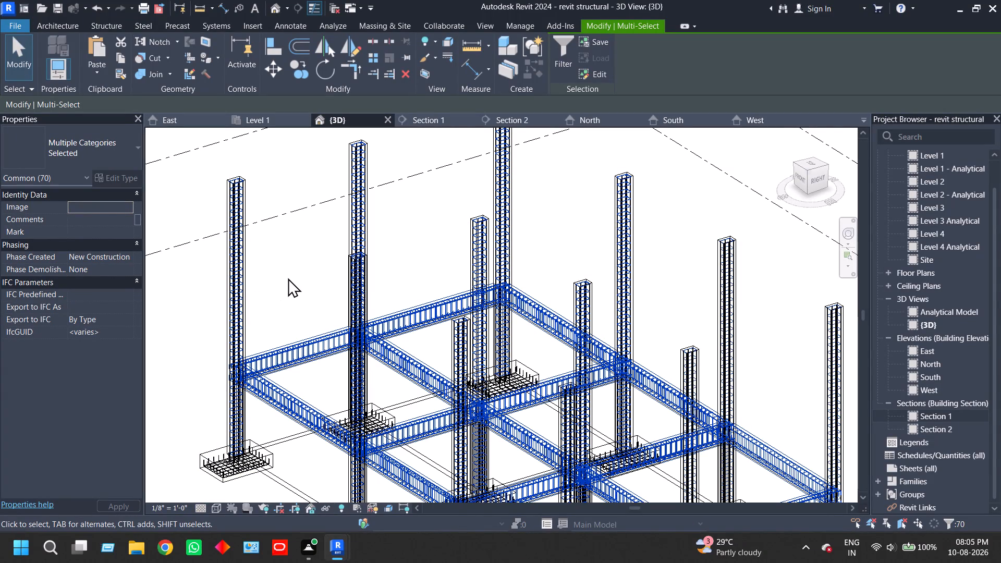
Remove the corner column's ties and the other columns' ties above Level 2 from the selection, keeping the beams and beam rebar.
scroll(288, 278, "down", 2)
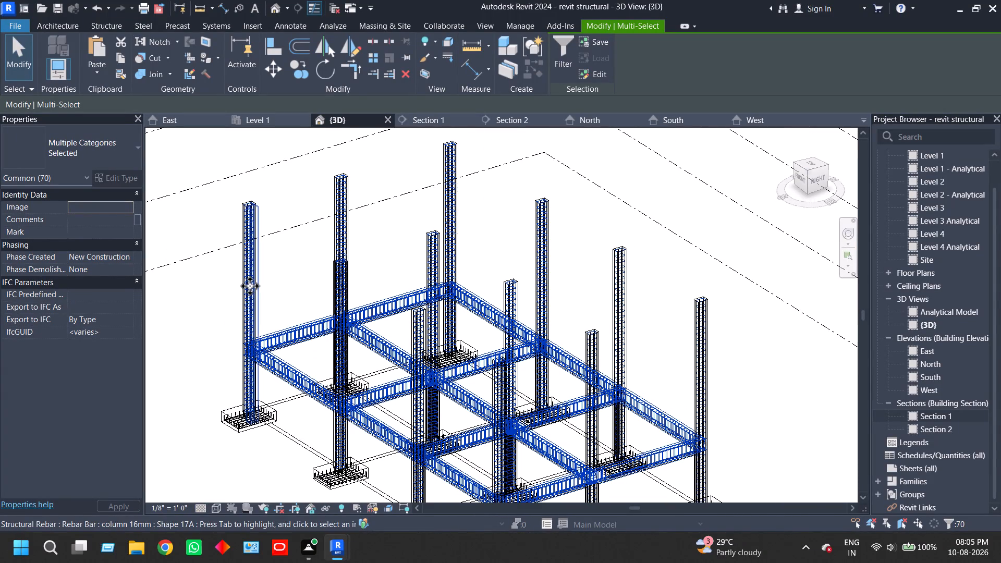
scroll(250, 286, "up", 8)
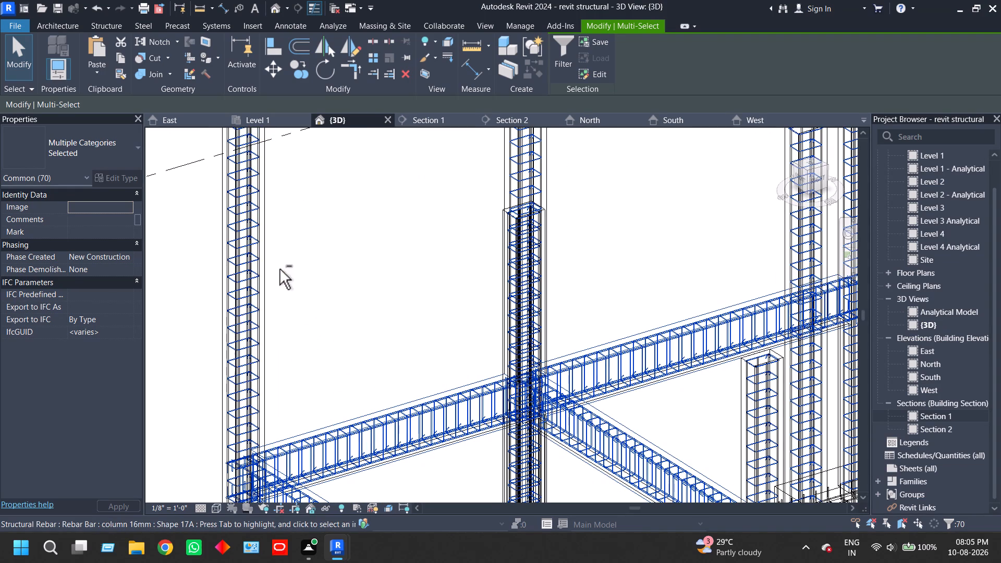
left_click_drag(299, 261, 194, 317, "shift")
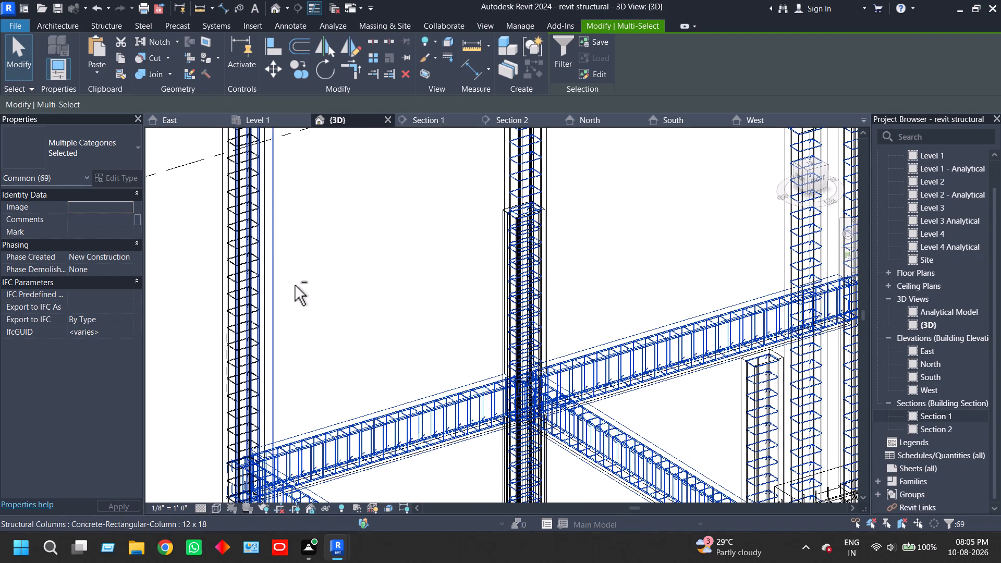
scroll(331, 284, "down", 3)
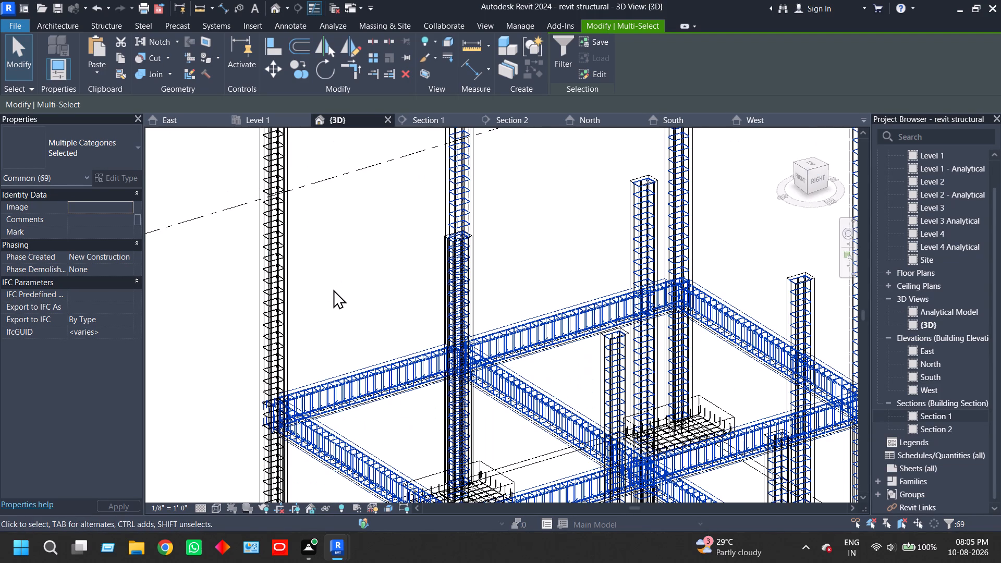
scroll(333, 289, "down", 3)
middle_click_drag(333, 292, 418, 230)
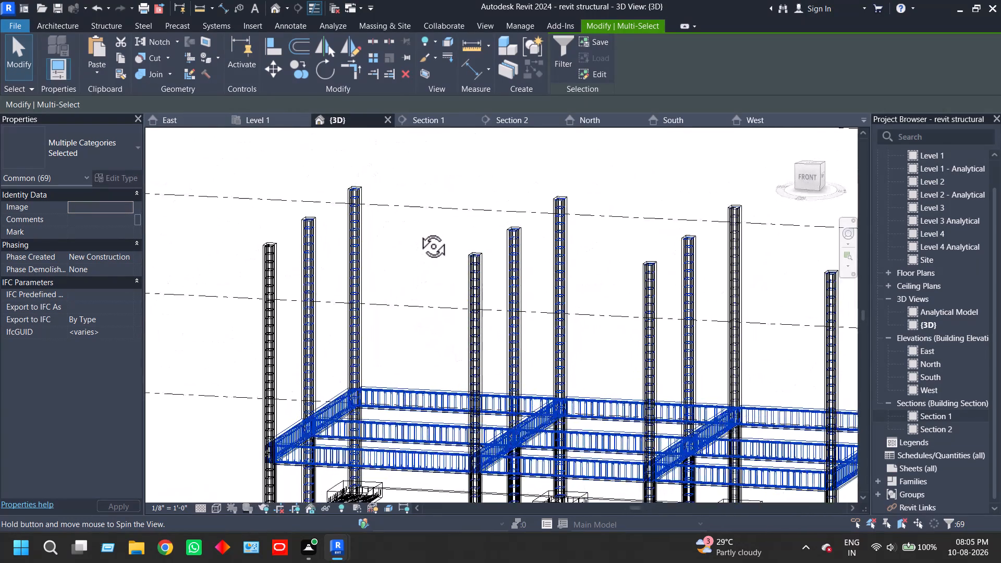
middle_click_drag(418, 230, 420, 226)
scroll(466, 262, "down", 4)
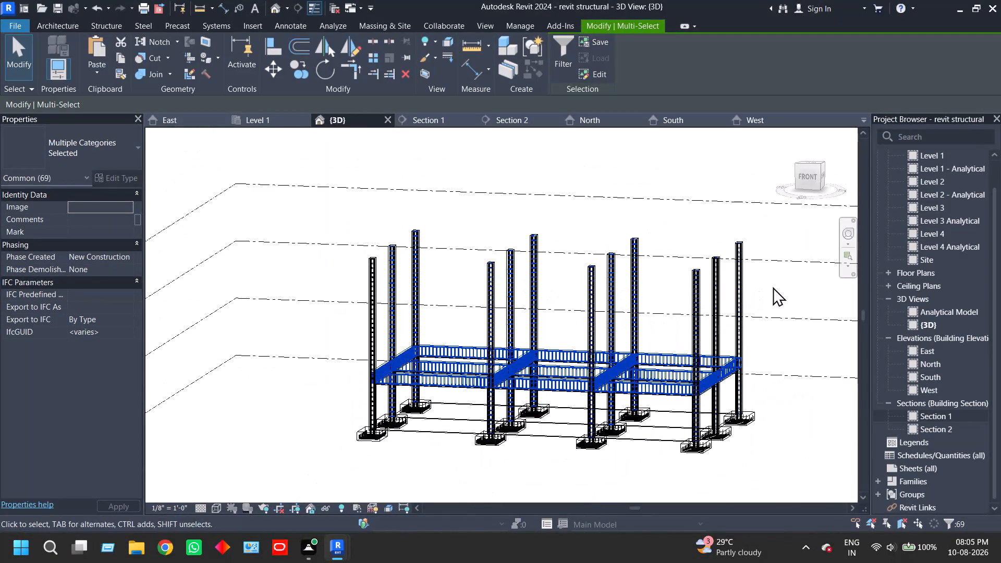
left_click_drag(788, 283, 383, 285, "shift")
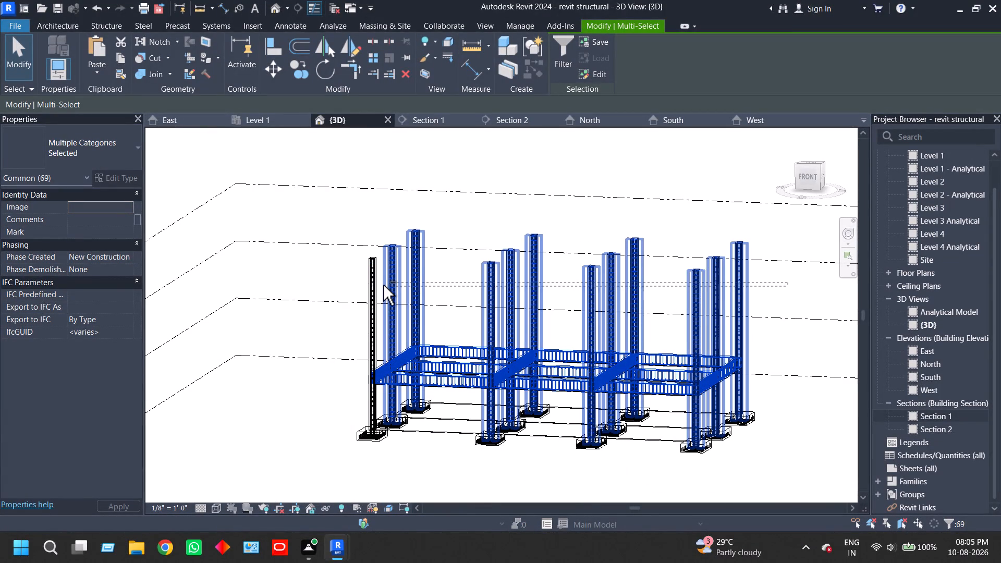
left_click_drag(383, 285, 346, 285, "shift")
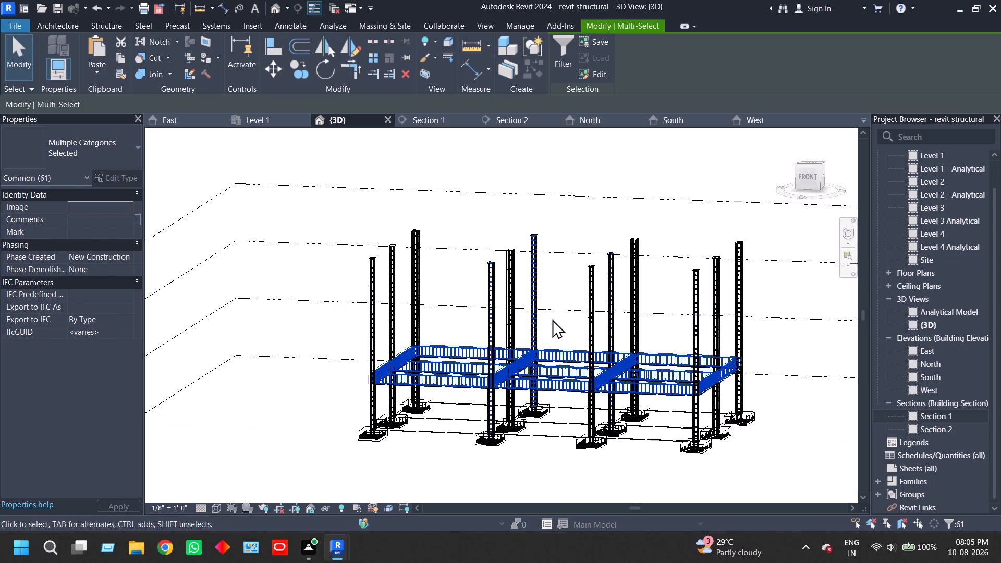
Remove the remaining columns' 8 mm ties above Level 2 from the selection, keeping the beams and beam rebar.
scroll(537, 278, "up", 7)
left_click_drag(579, 277, 485, 314, "shift")
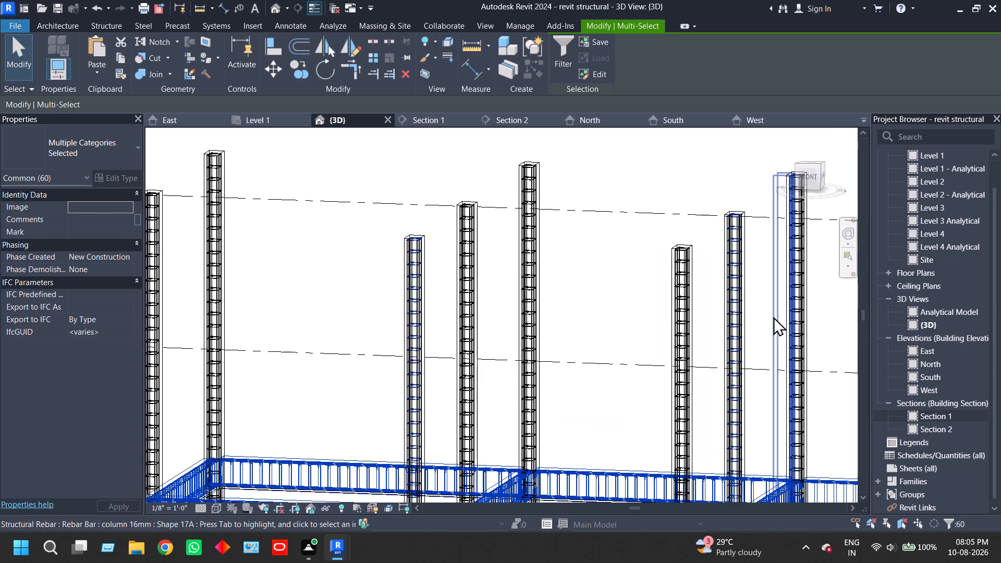
scroll(765, 321, "up", 7)
left_click_drag(757, 316, 661, 365, "shift")
scroll(775, 397, "down", 6)
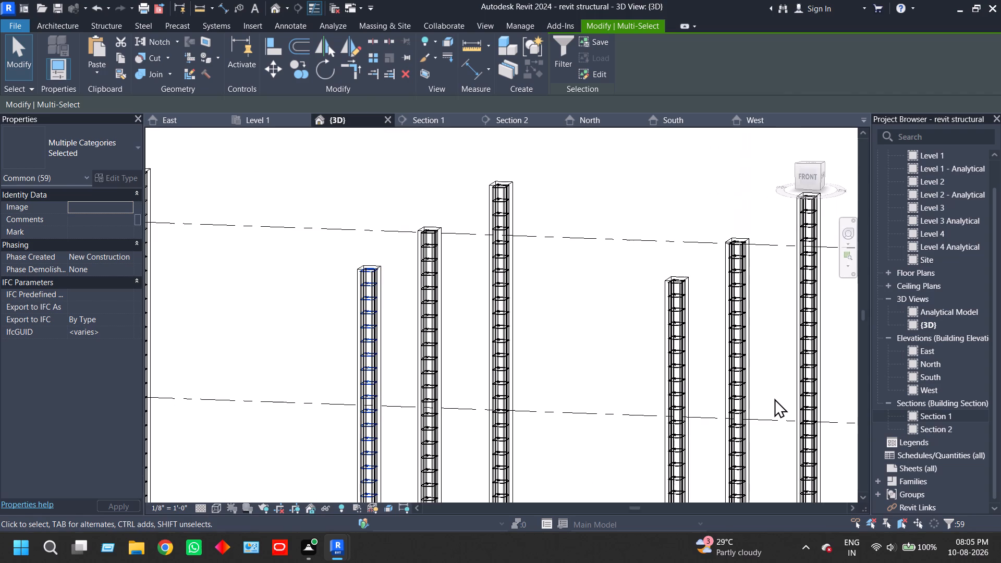
middle_click_drag(774, 398, 497, 371)
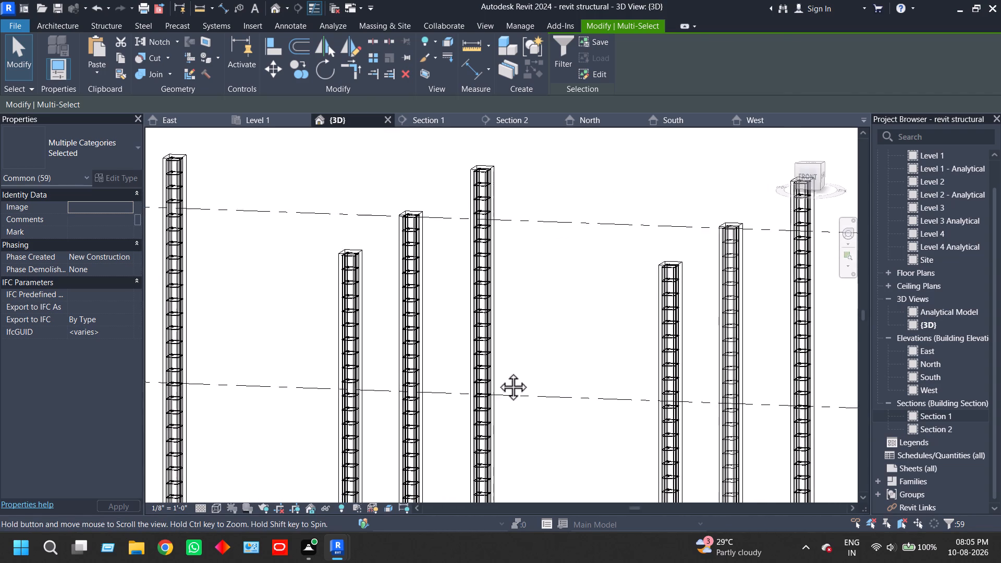
middle_click_drag(497, 371, 812, 371)
scroll(402, 363, "up", 6)
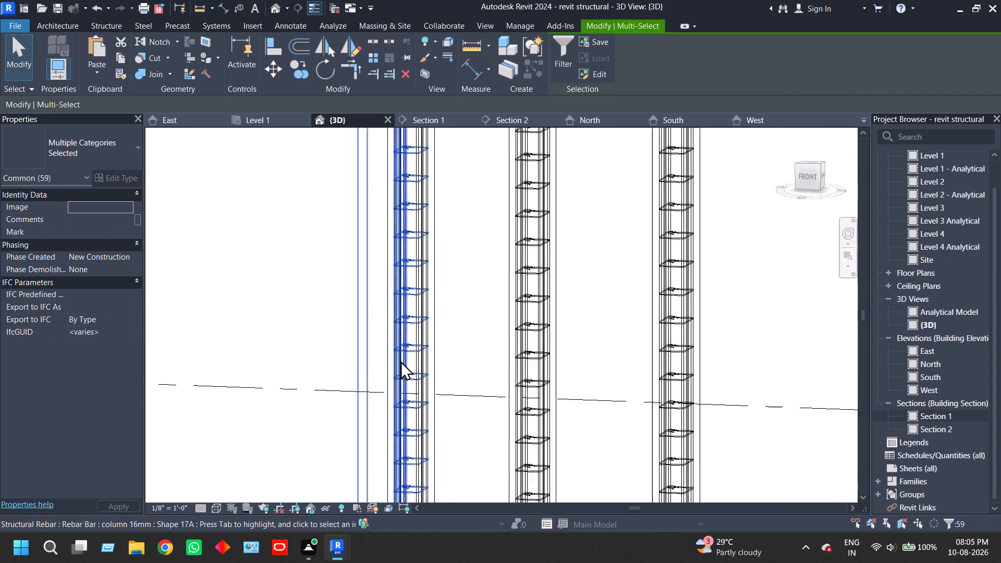
scroll(400, 361, "up", 4)
left_click(418, 345, "shift")
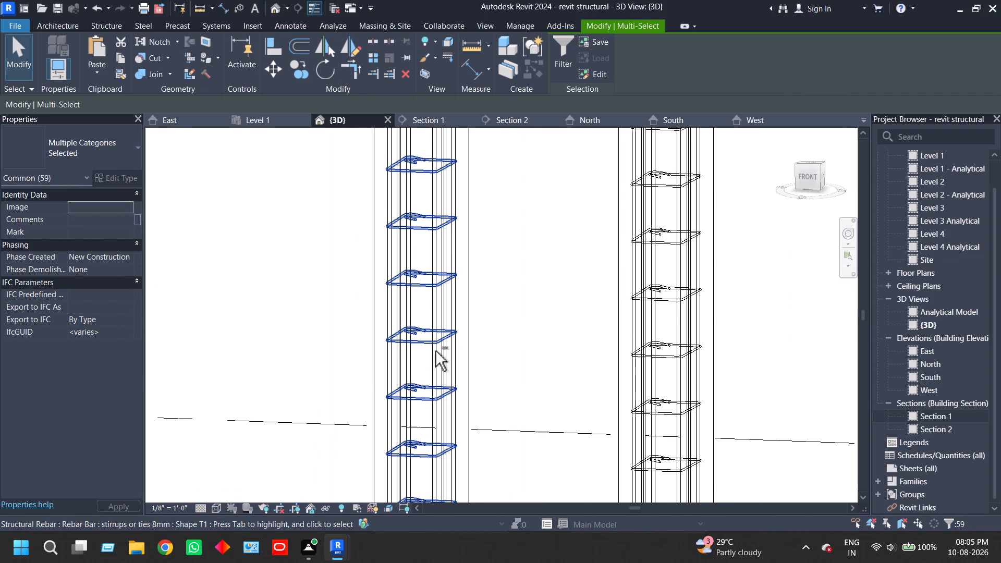
scroll(524, 374, "down", 10)
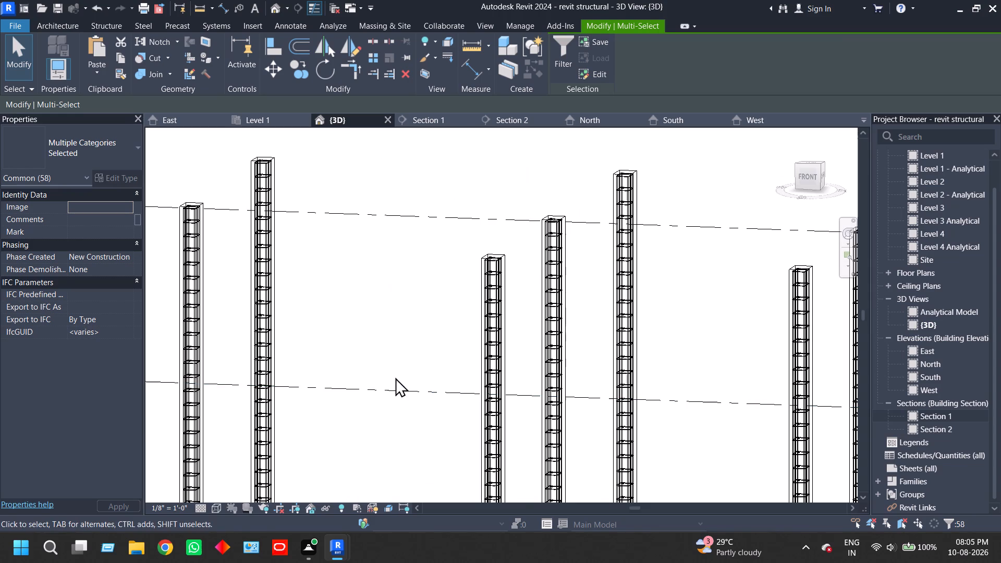
Inspect the selected Level 2 beams and rebar from several angles for leftover column or footing reinforcement.
middle_click_drag(379, 360, 556, 324)
scroll(557, 337, "down", 4)
middle_click_drag(571, 382, 560, 373)
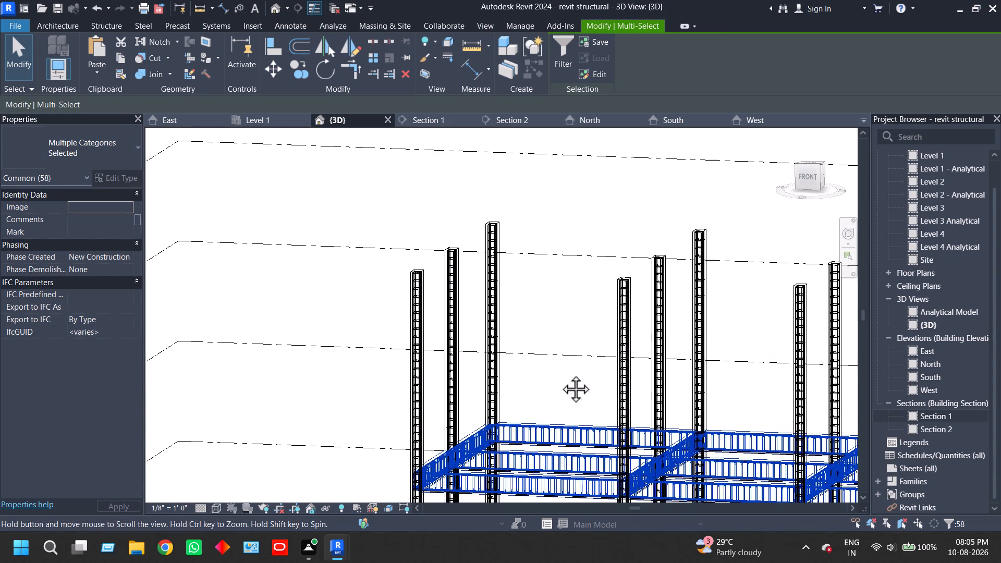
middle_click_drag(560, 373, 358, 325)
scroll(532, 354, "down", 1)
middle_click_drag(534, 350, 490, 361, "shift")
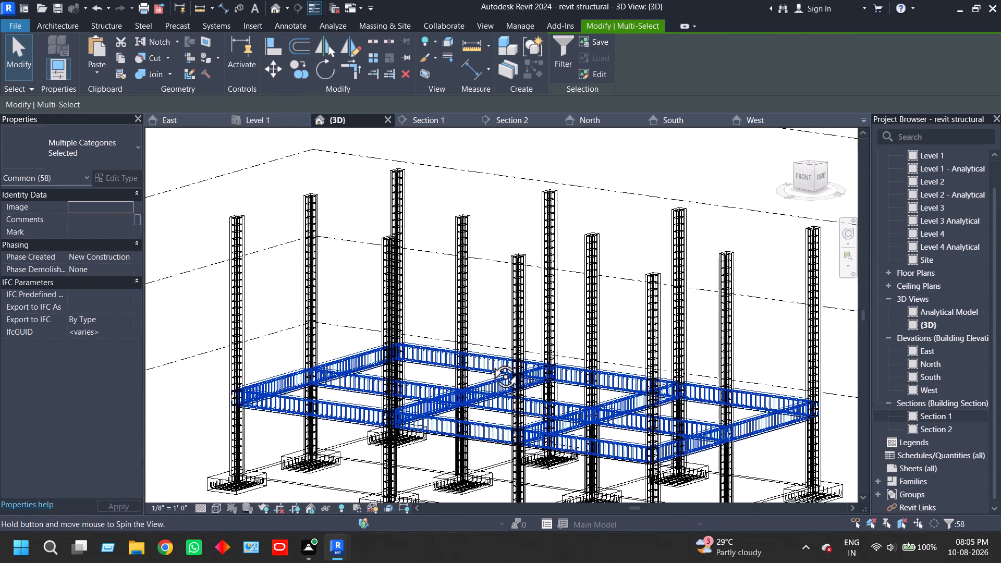
middle_click_drag(490, 361, 493, 361, "shift")
middle_click_drag(493, 381, 507, 290)
scroll(478, 378, "up", 8)
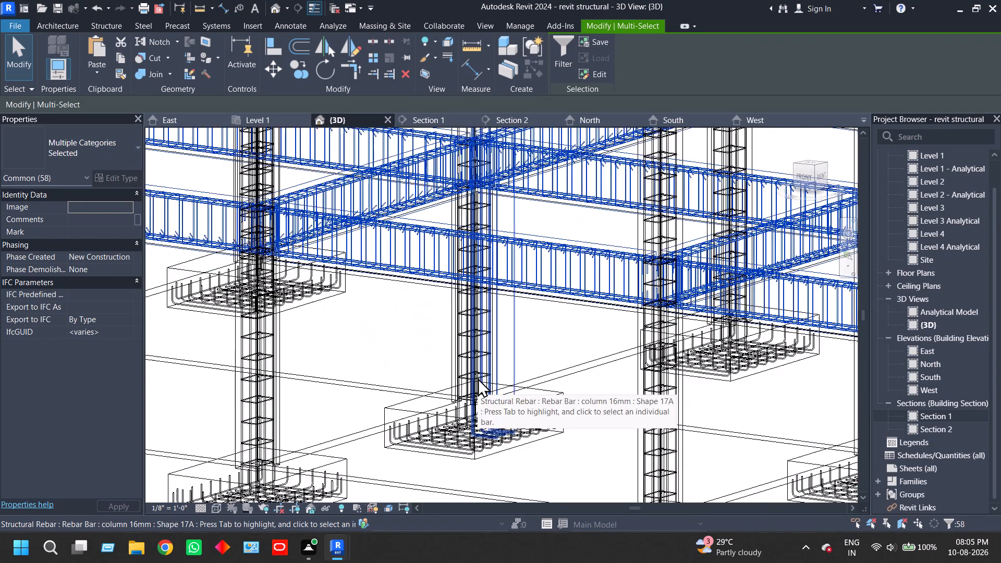
scroll(478, 378, "up", 3)
scroll(567, 438, "down", 6)
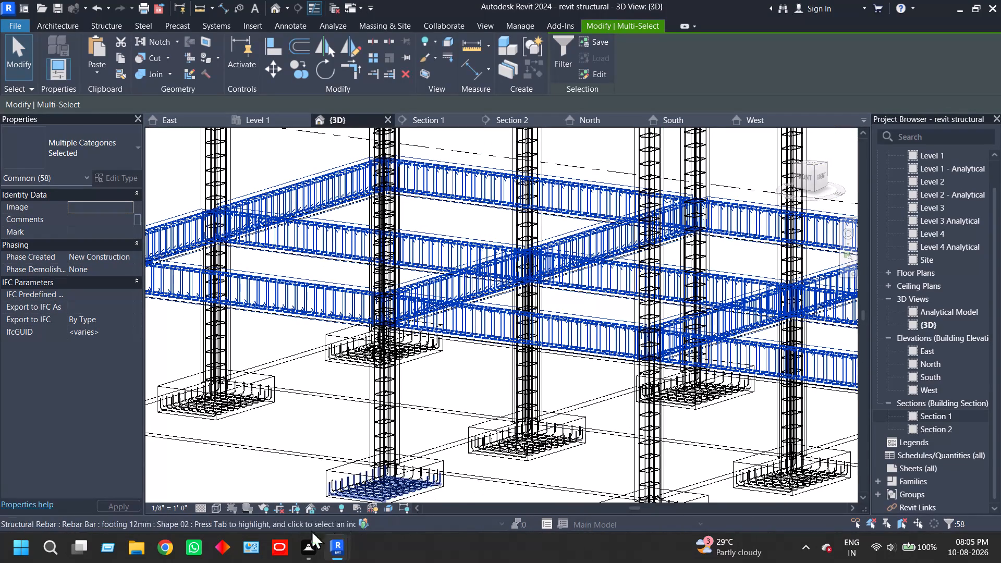
Set the 3D view's visual style to Realistic with the beams and rebar still selected.
left_click(213, 506)
left_click(240, 490)
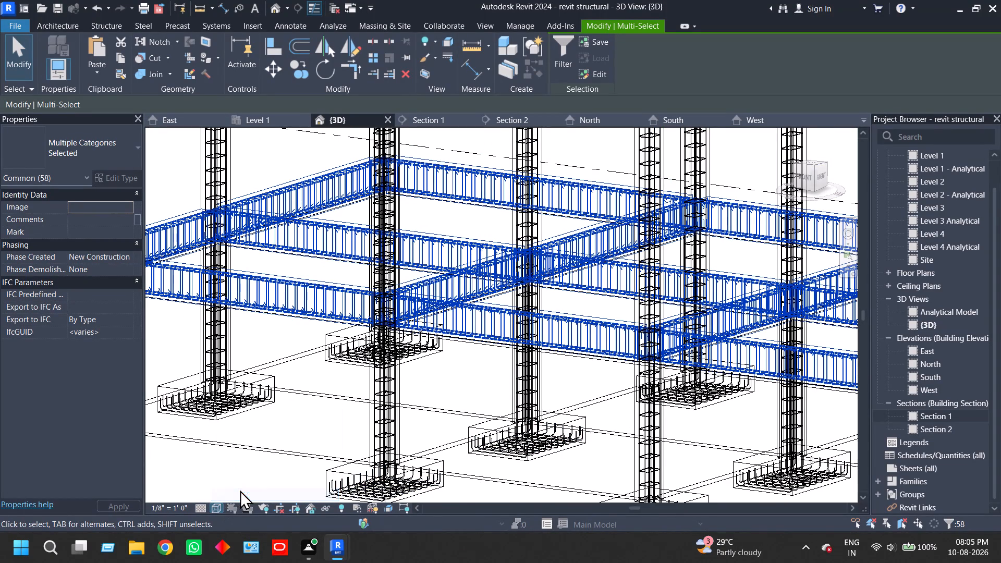
scroll(279, 436, "down", 6)
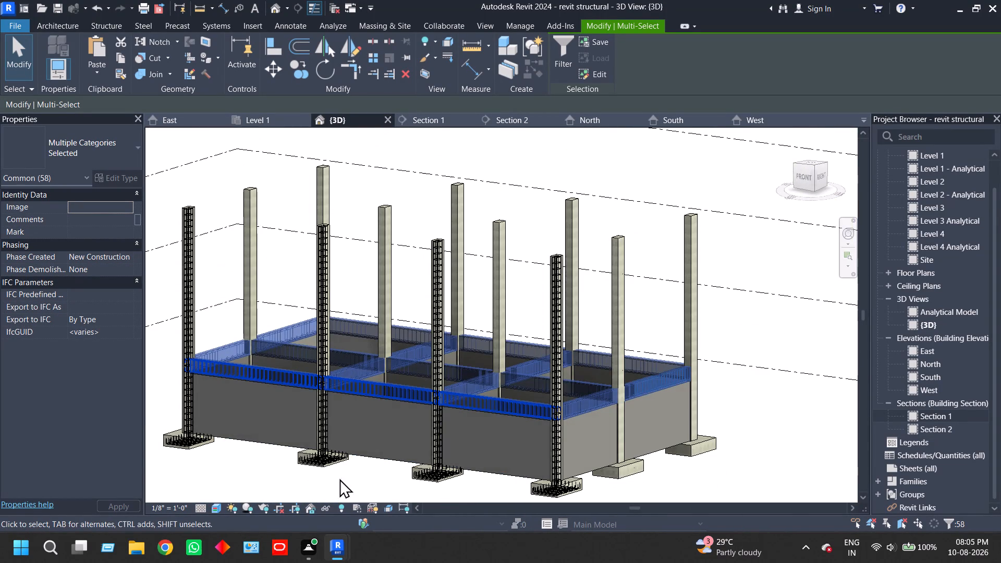
middle_click_drag(348, 477, 333, 443)
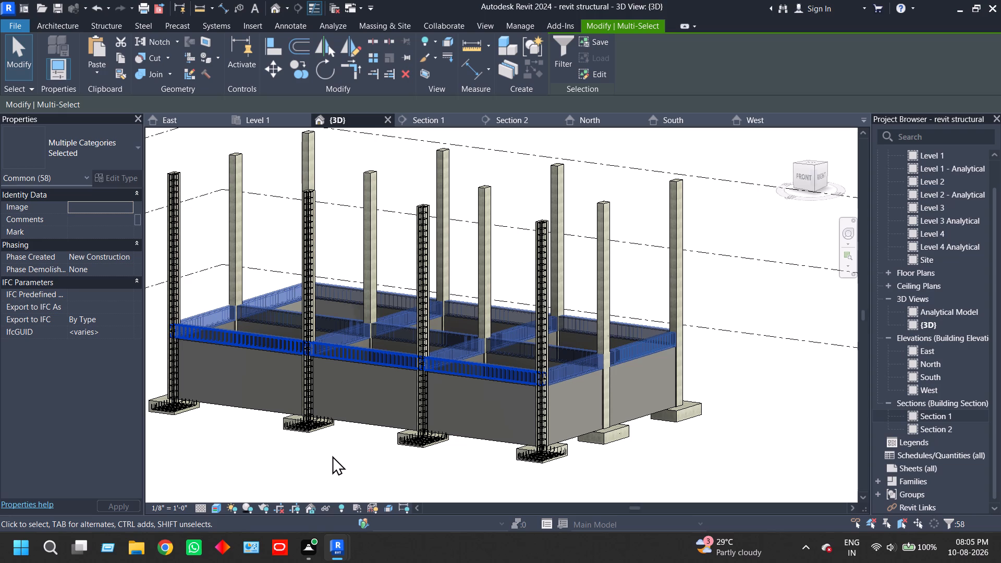
Copy the selected Level 2 beams and rebar and paste them aligned to Level 3 and Level 4.
key("ctrl+c")
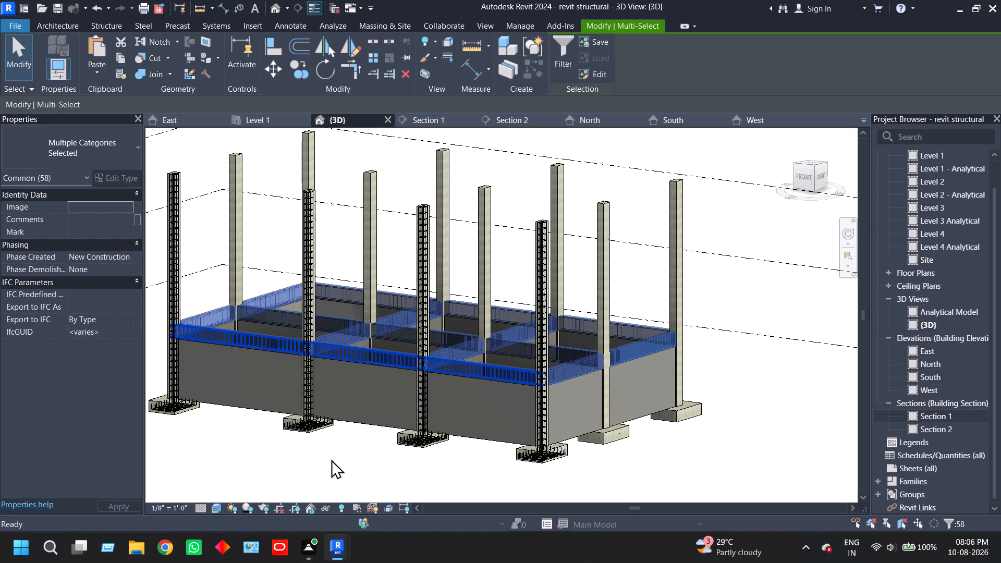
left_click(92, 68)
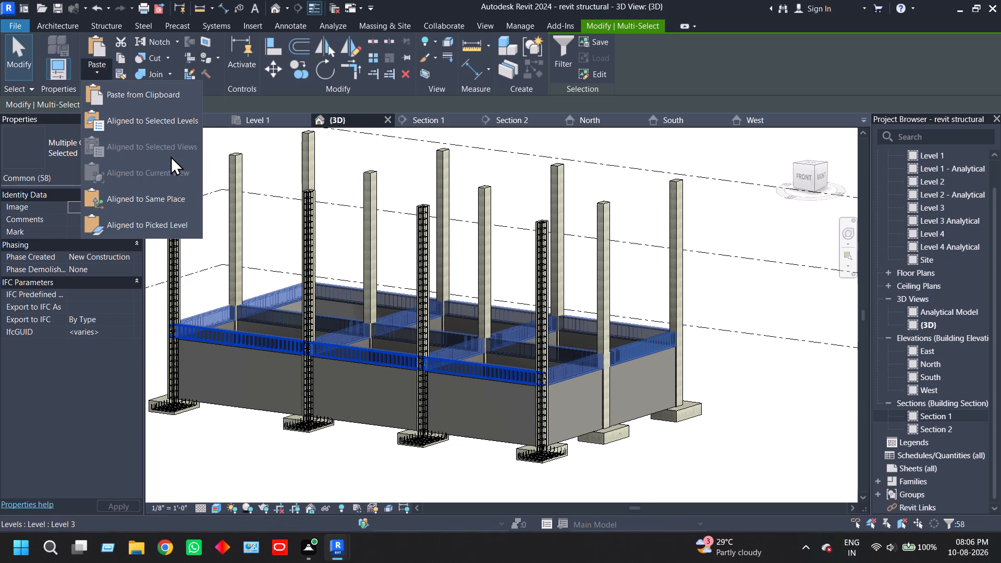
left_click(162, 130)
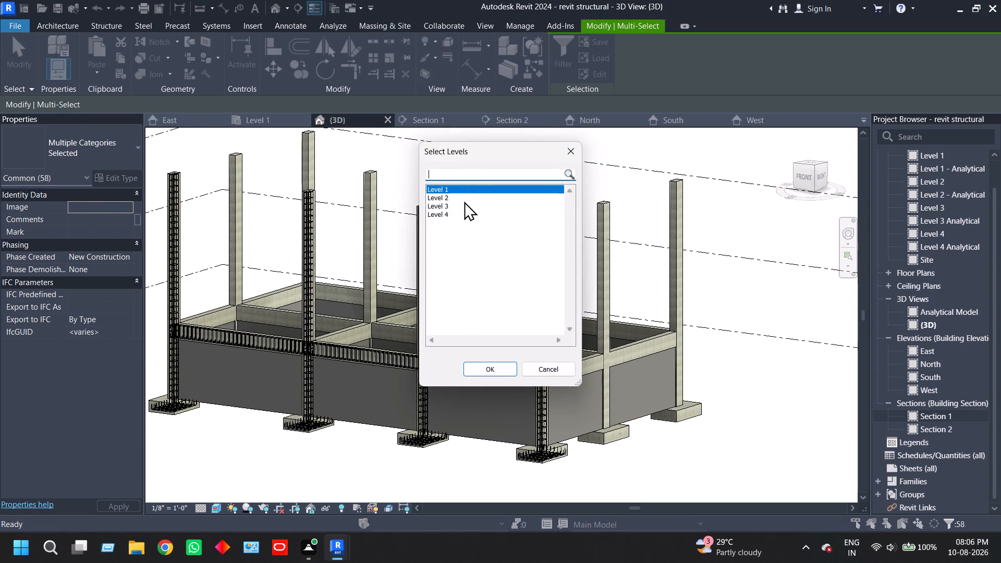
left_click_drag(462, 205, 457, 219)
left_click(484, 367)
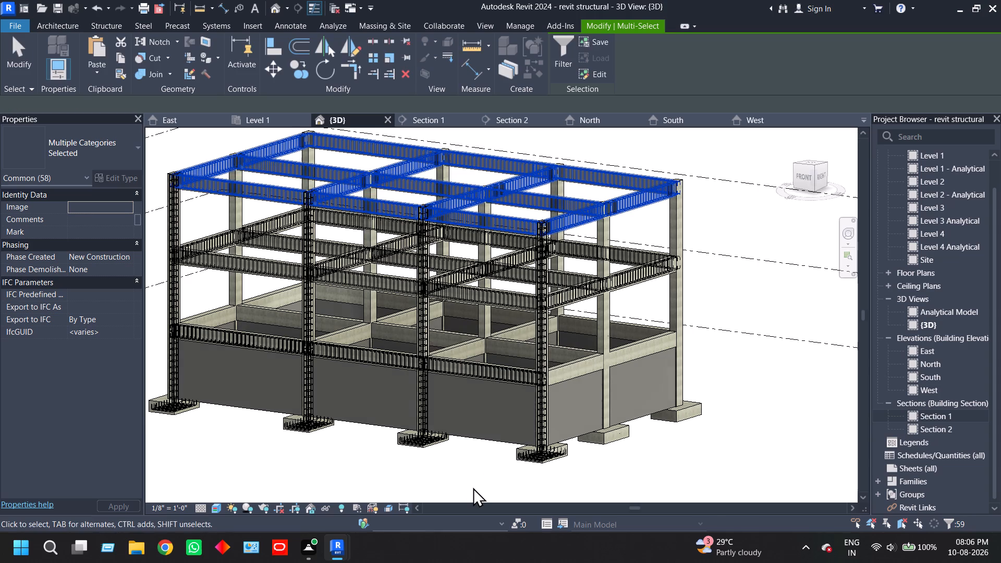
left_click(387, 480)
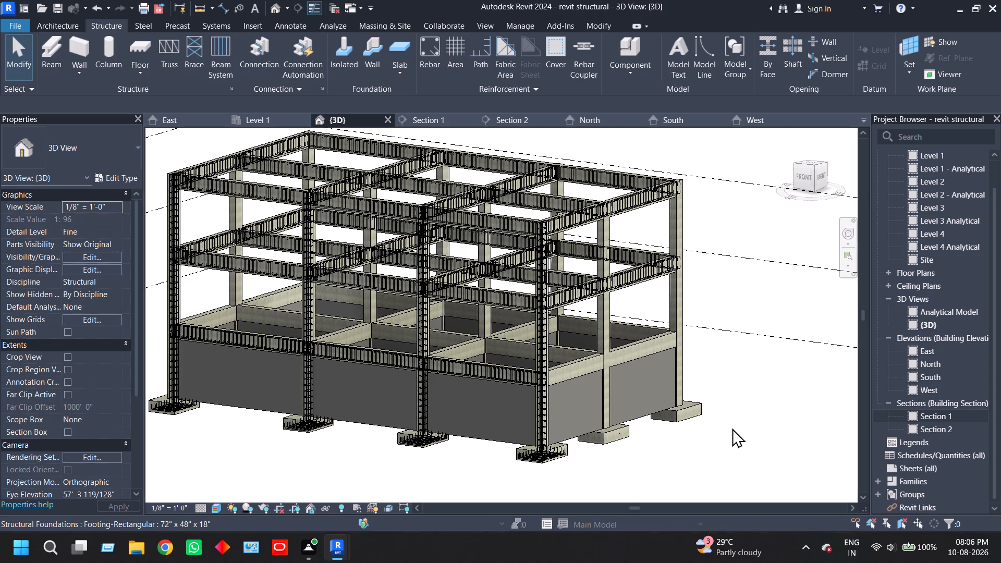
Select all instances of the Generic - 8" walls, copy them and paste them aligned to Level 3 and Level 4.
left_click(640, 415)
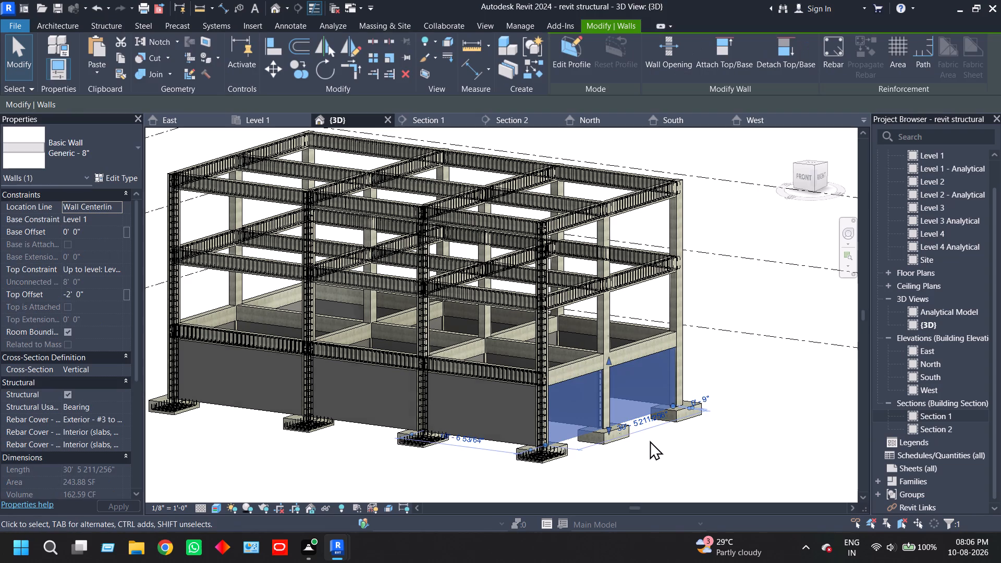
type("sa")
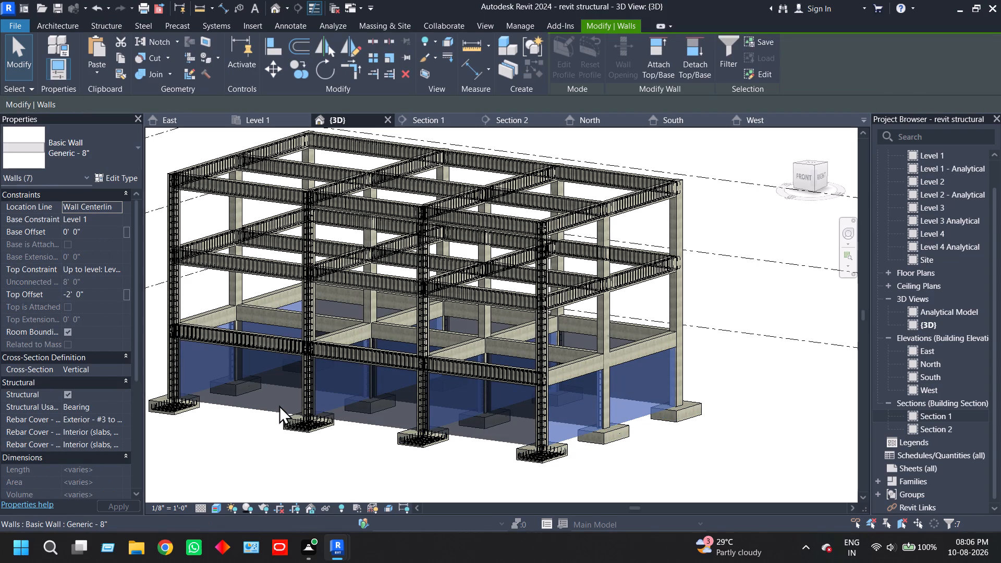
key("ctrl+c")
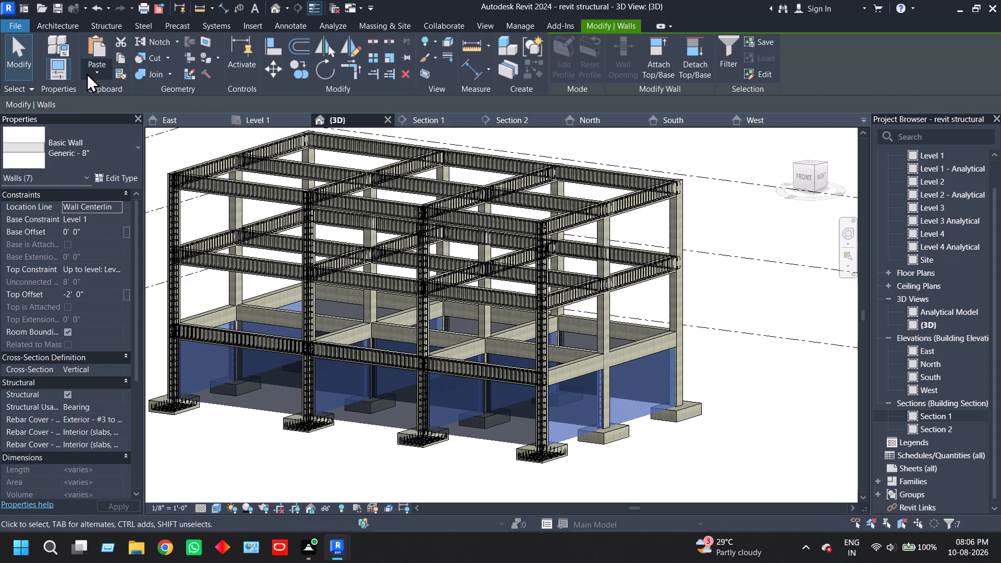
left_click(87, 73)
left_click(152, 129)
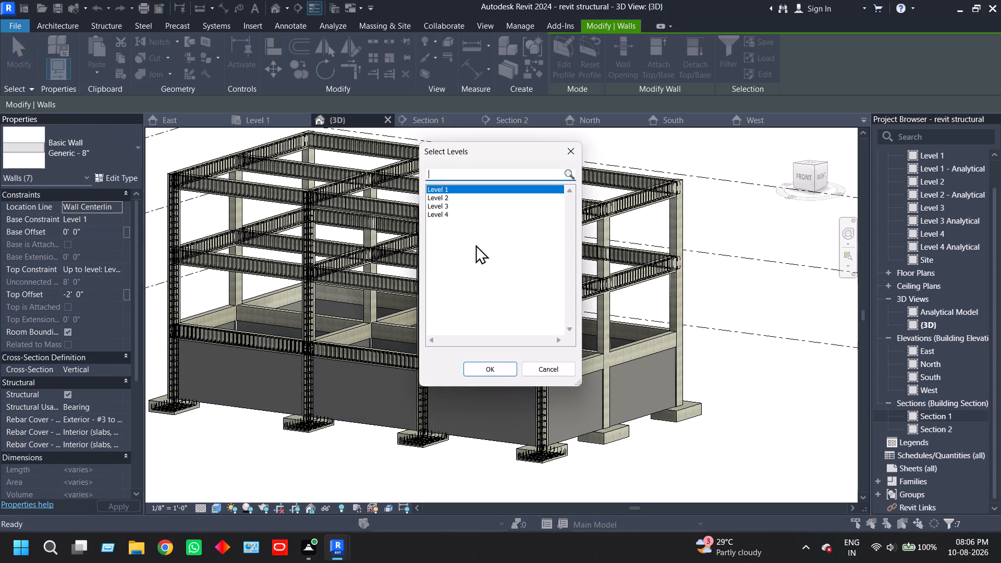
left_click_drag(468, 204, 459, 226)
left_click(498, 372)
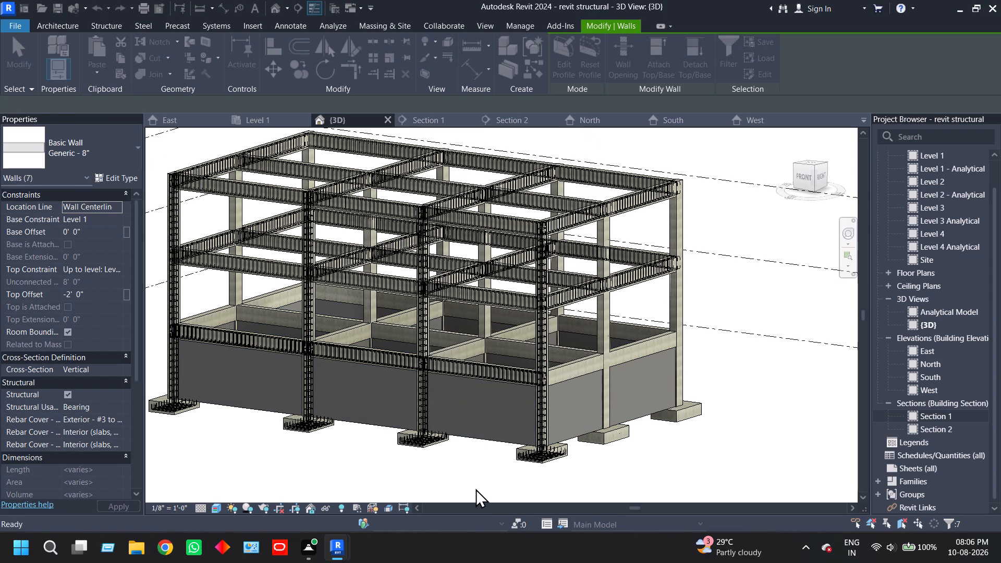
left_click(475, 488)
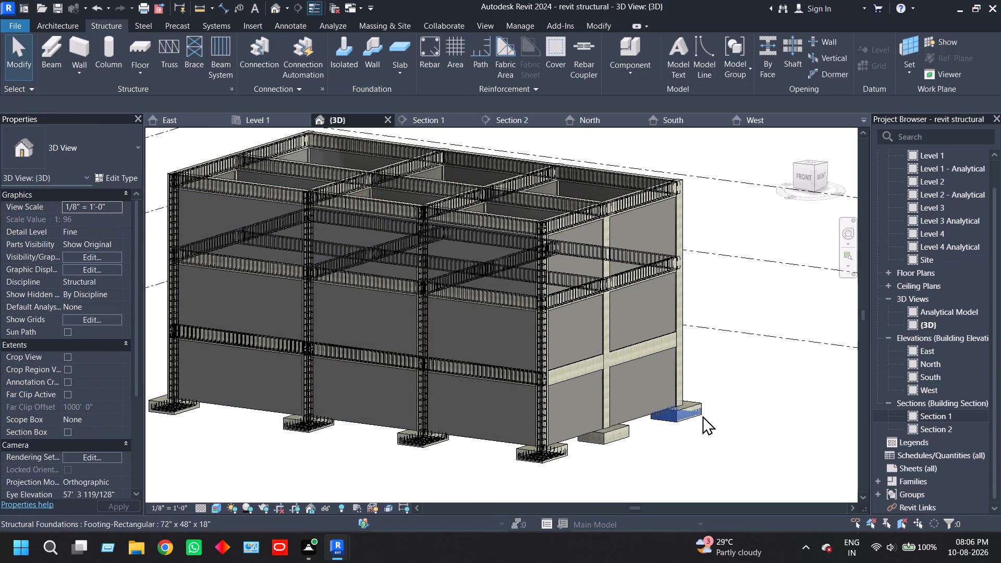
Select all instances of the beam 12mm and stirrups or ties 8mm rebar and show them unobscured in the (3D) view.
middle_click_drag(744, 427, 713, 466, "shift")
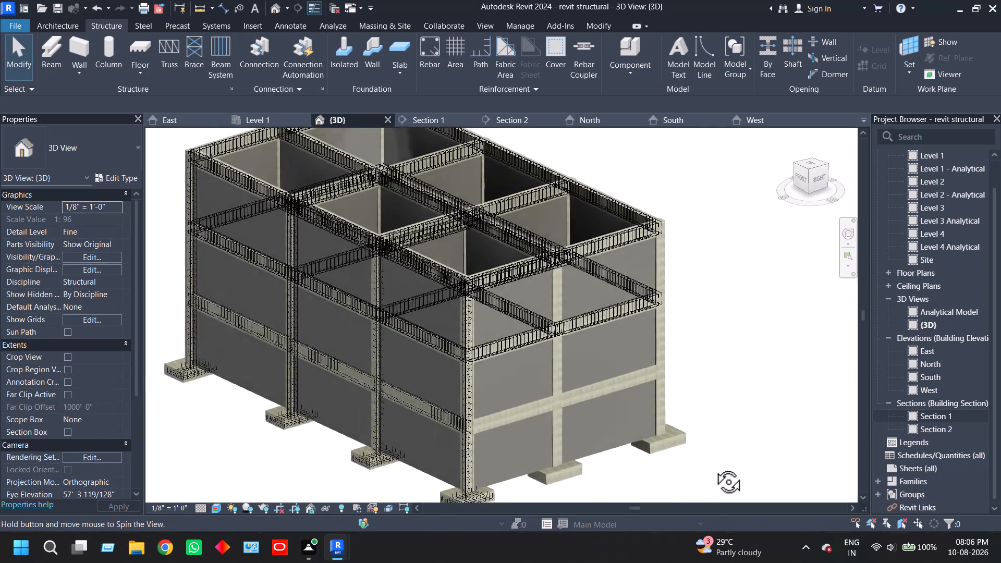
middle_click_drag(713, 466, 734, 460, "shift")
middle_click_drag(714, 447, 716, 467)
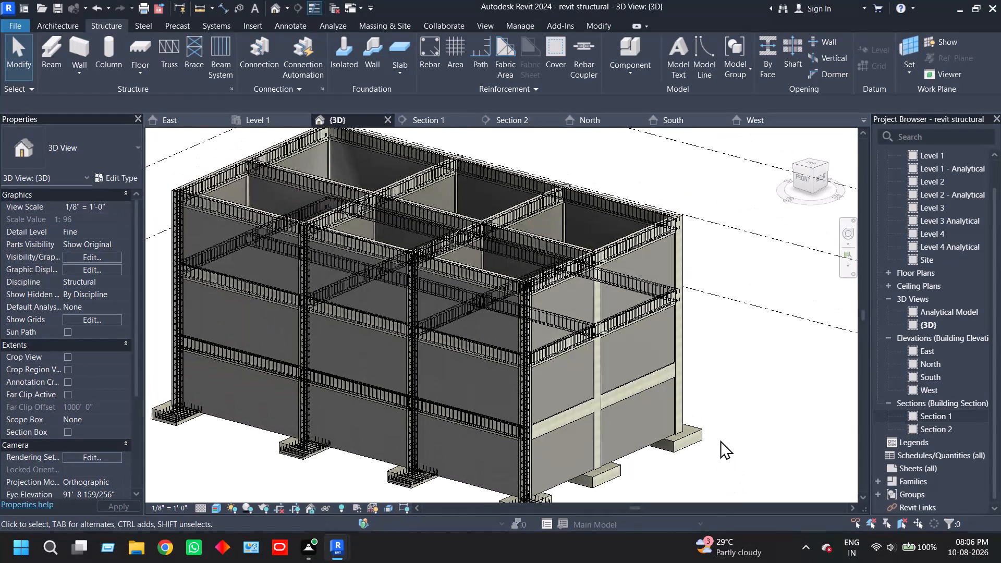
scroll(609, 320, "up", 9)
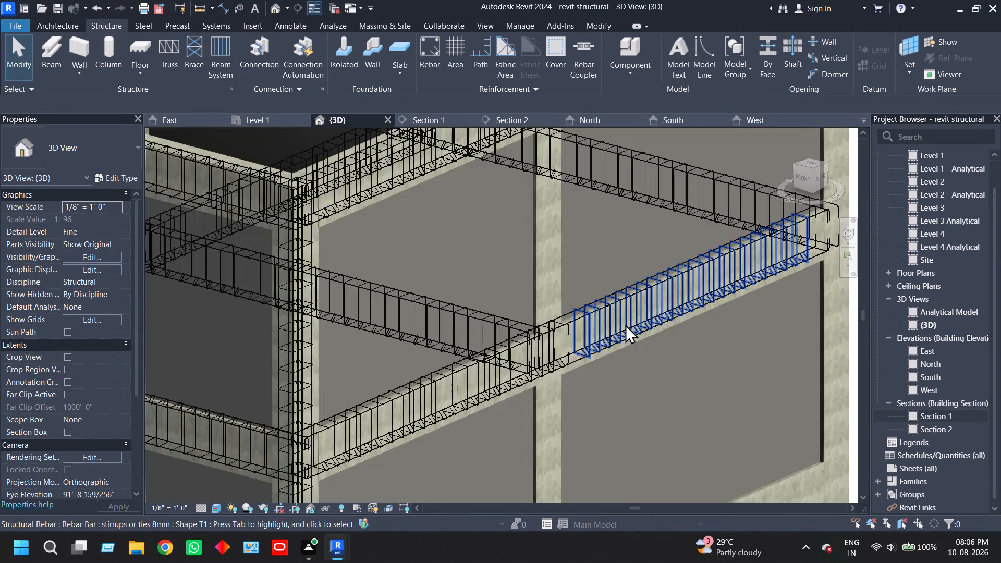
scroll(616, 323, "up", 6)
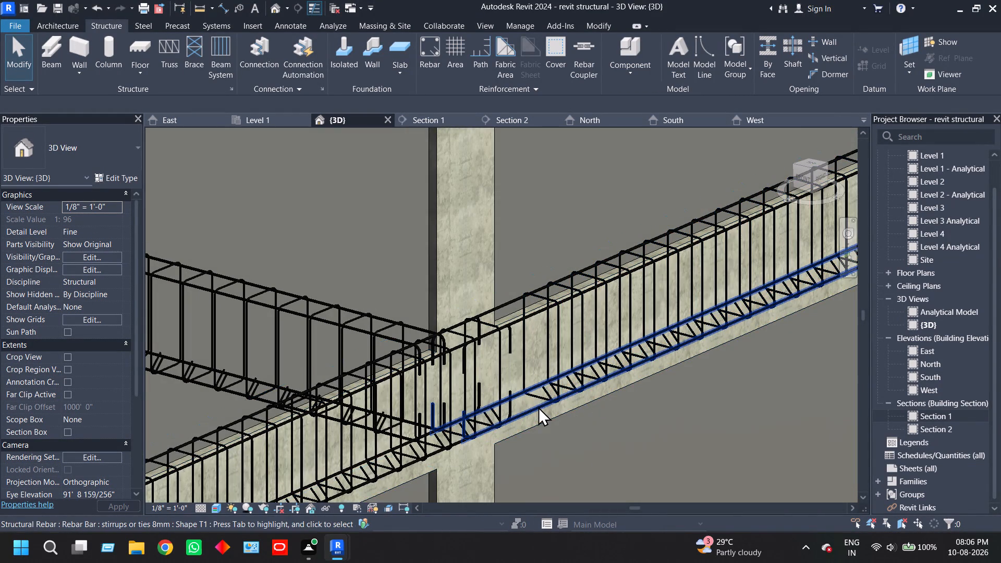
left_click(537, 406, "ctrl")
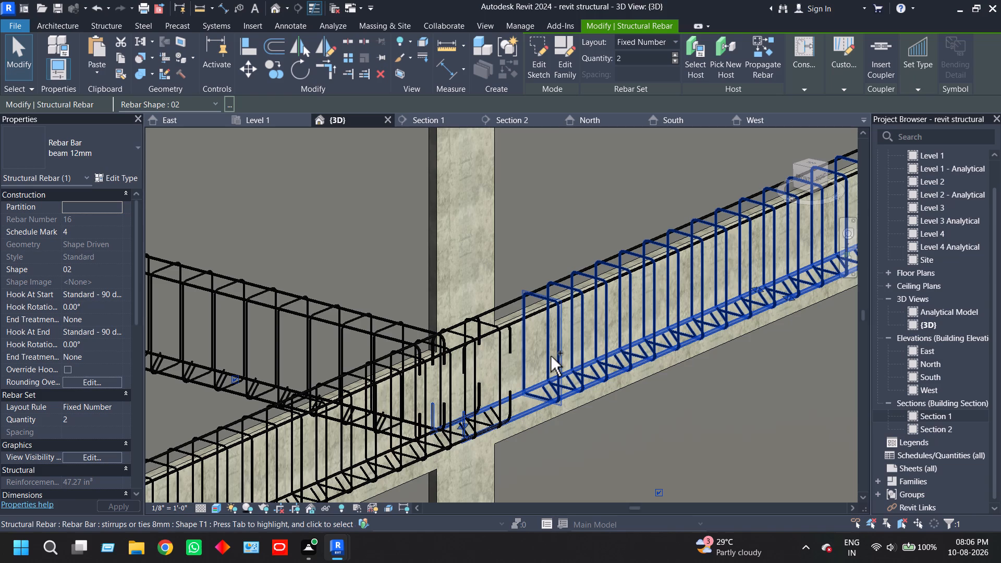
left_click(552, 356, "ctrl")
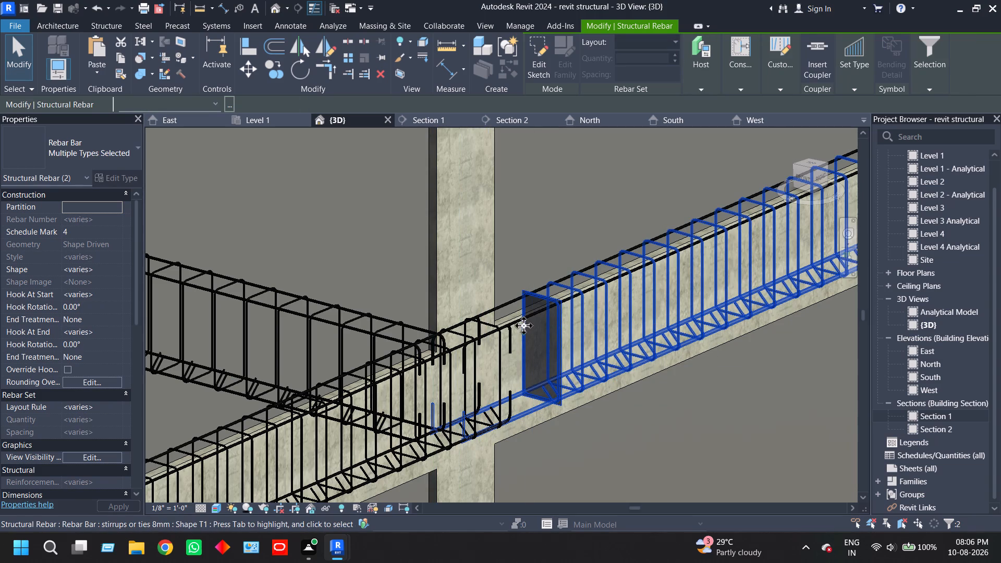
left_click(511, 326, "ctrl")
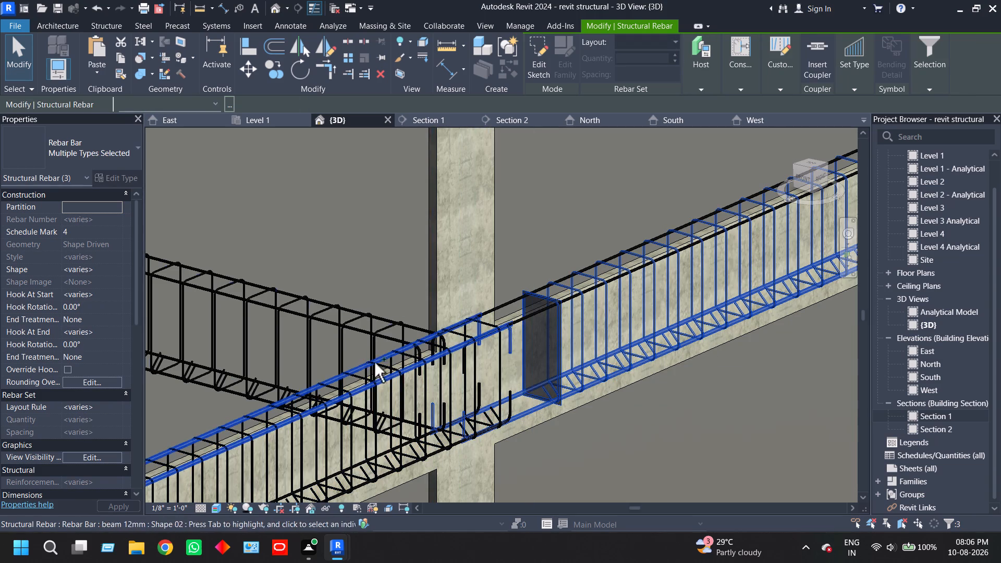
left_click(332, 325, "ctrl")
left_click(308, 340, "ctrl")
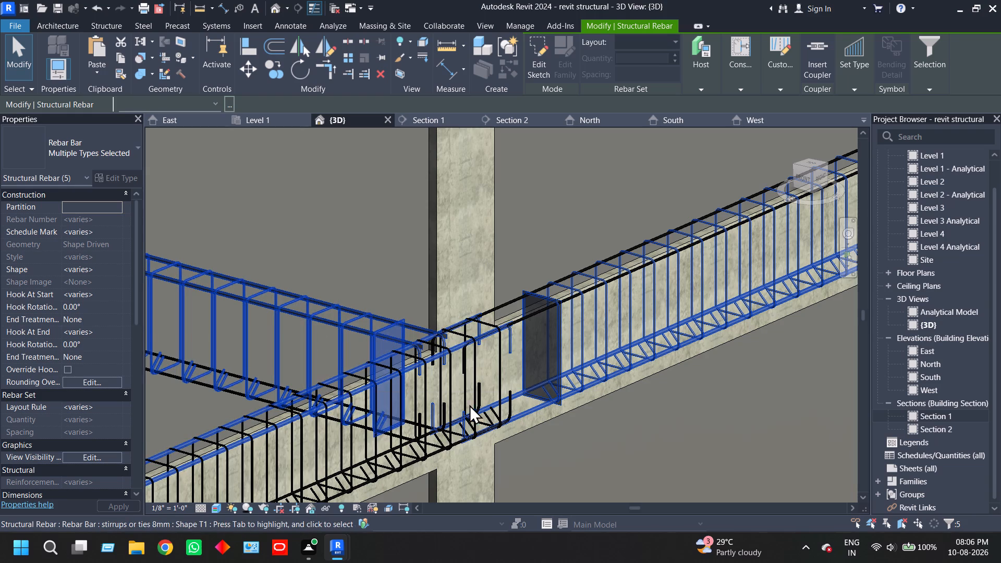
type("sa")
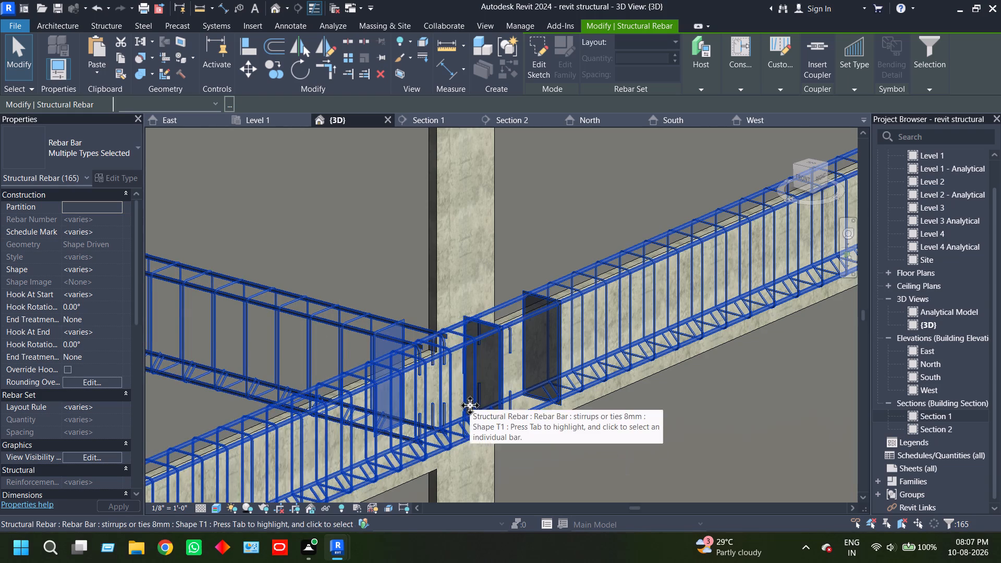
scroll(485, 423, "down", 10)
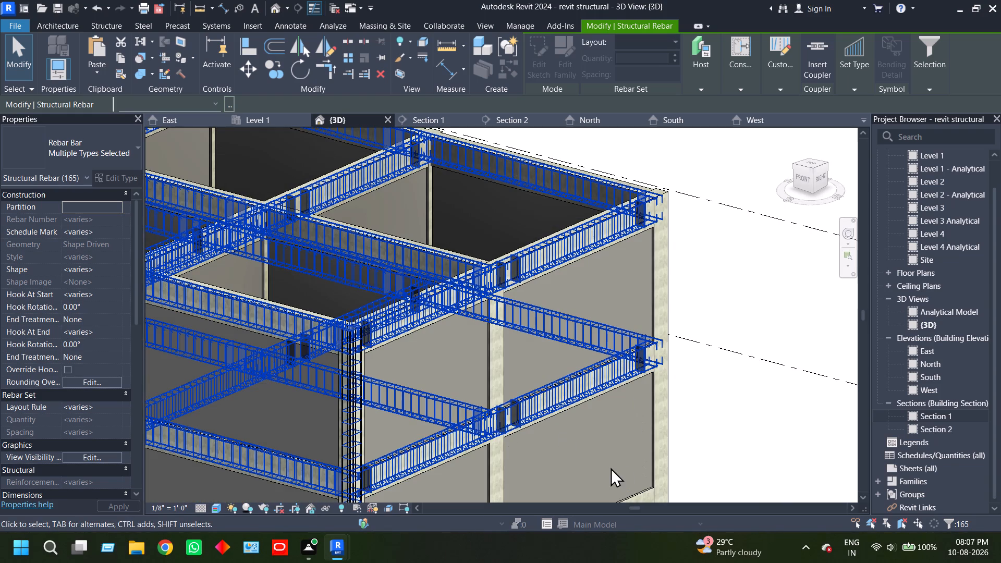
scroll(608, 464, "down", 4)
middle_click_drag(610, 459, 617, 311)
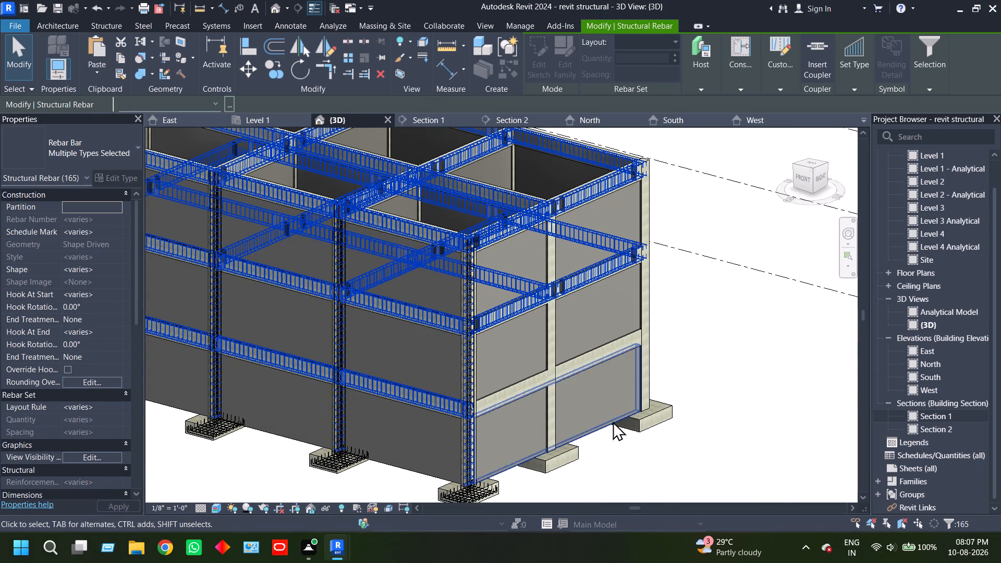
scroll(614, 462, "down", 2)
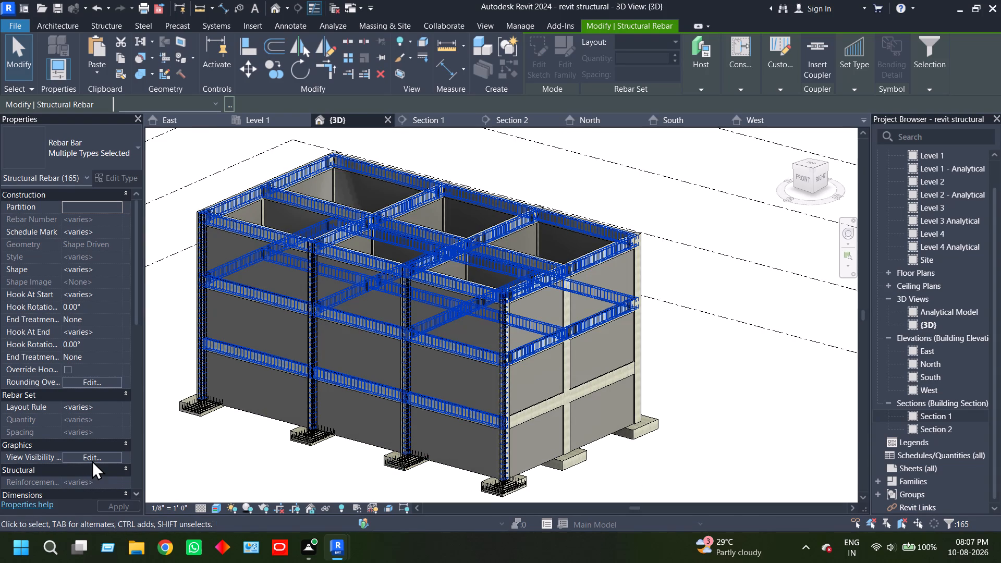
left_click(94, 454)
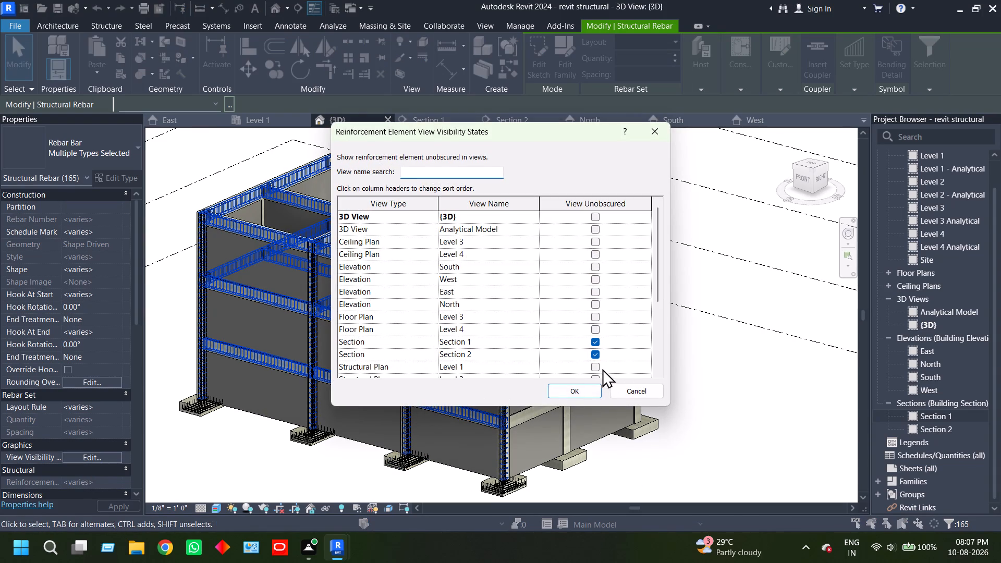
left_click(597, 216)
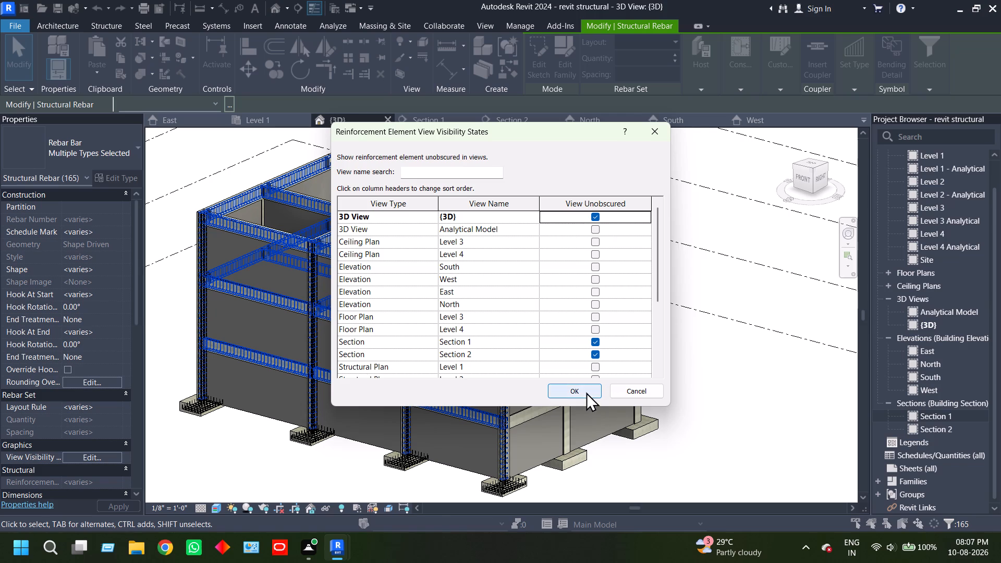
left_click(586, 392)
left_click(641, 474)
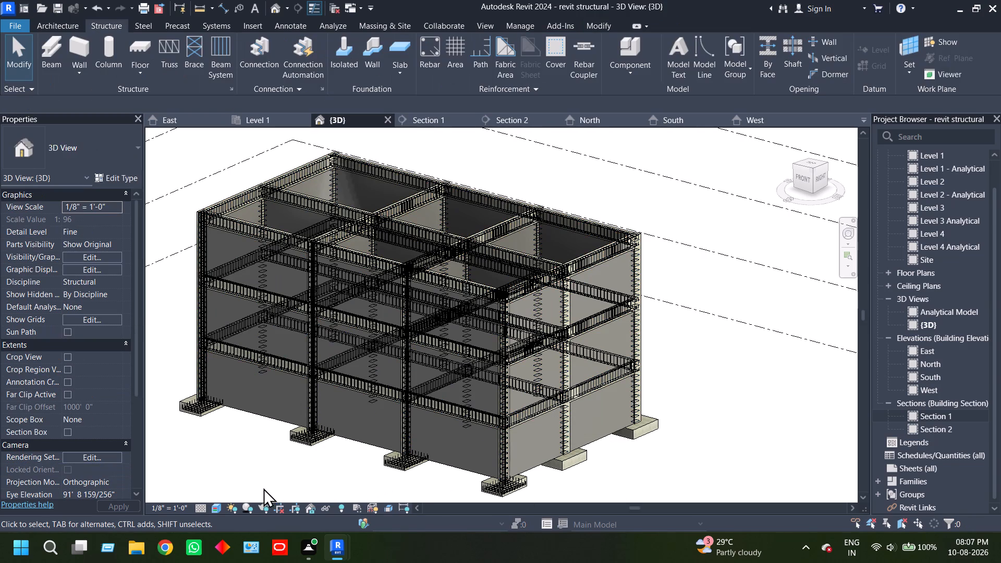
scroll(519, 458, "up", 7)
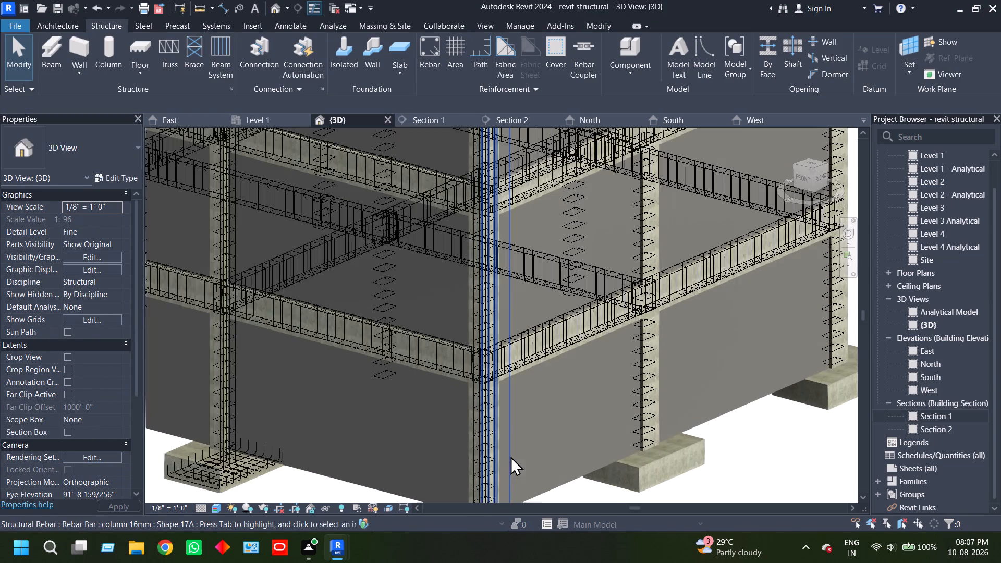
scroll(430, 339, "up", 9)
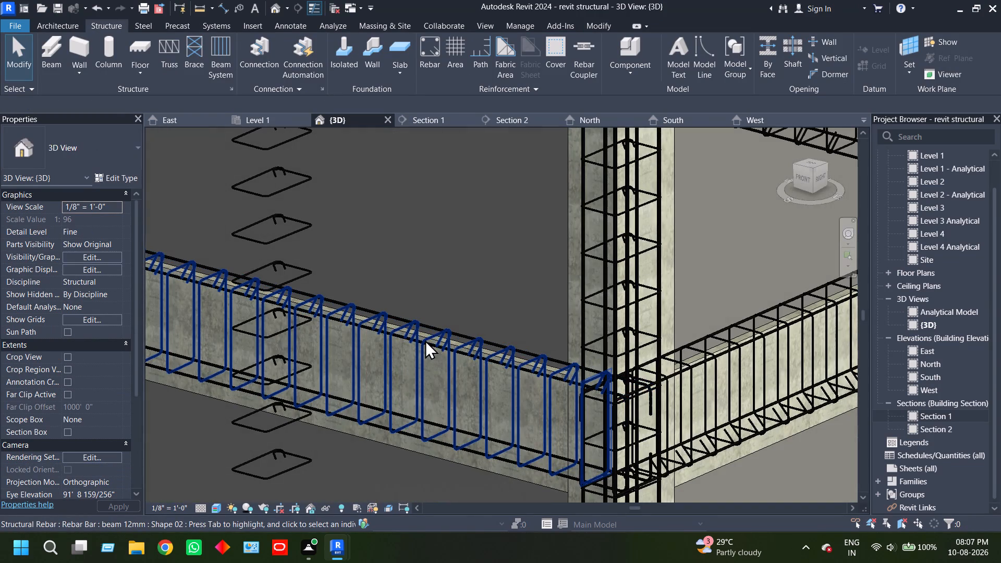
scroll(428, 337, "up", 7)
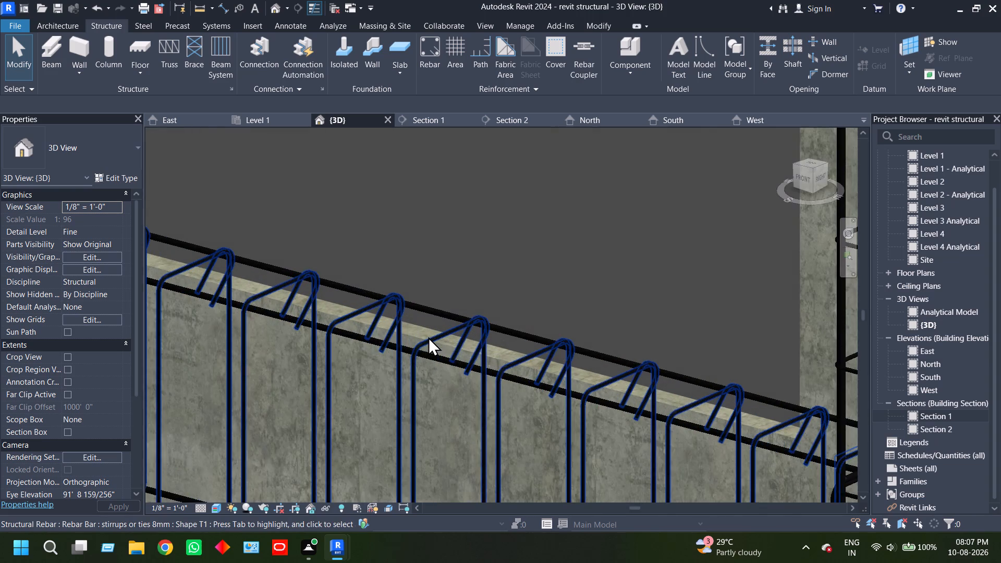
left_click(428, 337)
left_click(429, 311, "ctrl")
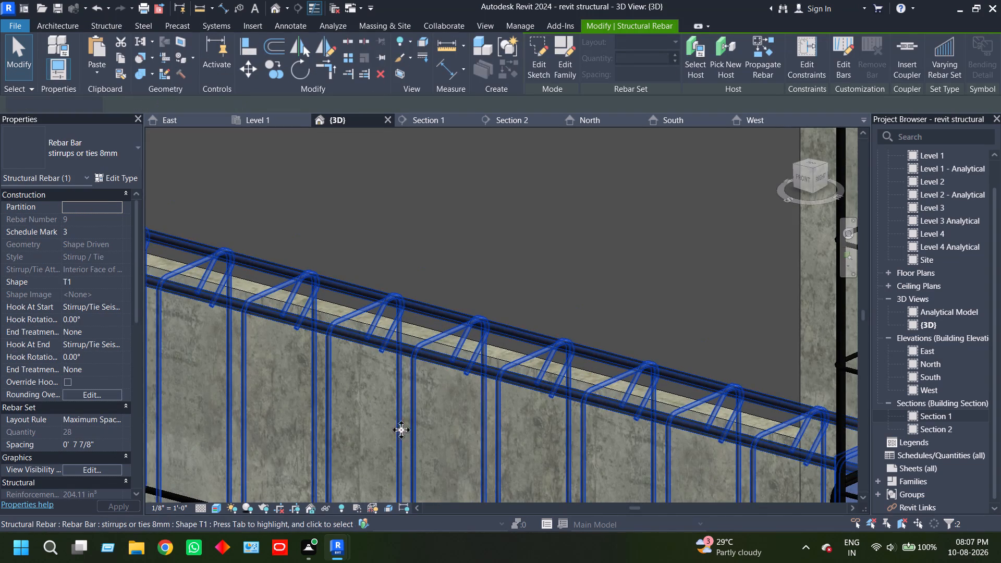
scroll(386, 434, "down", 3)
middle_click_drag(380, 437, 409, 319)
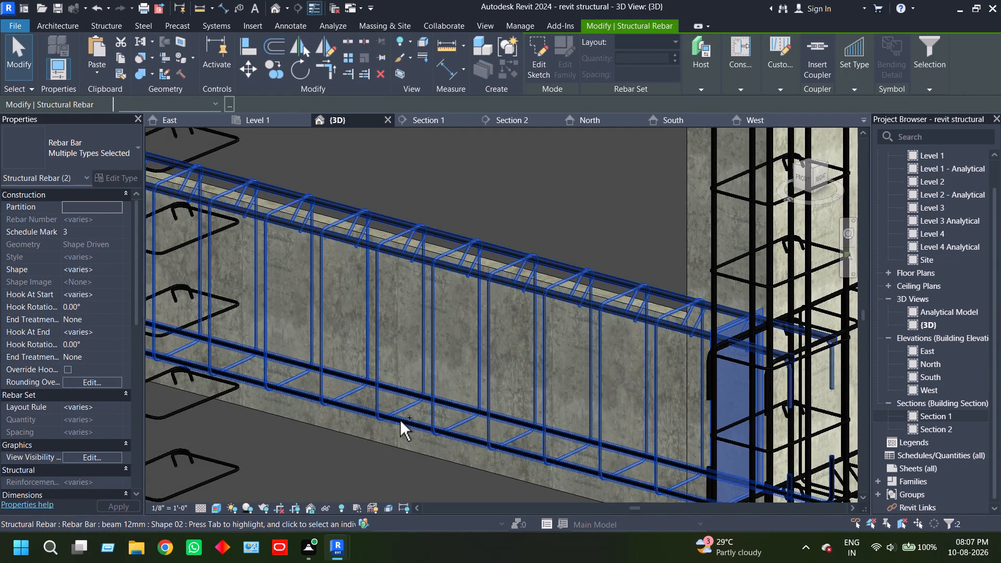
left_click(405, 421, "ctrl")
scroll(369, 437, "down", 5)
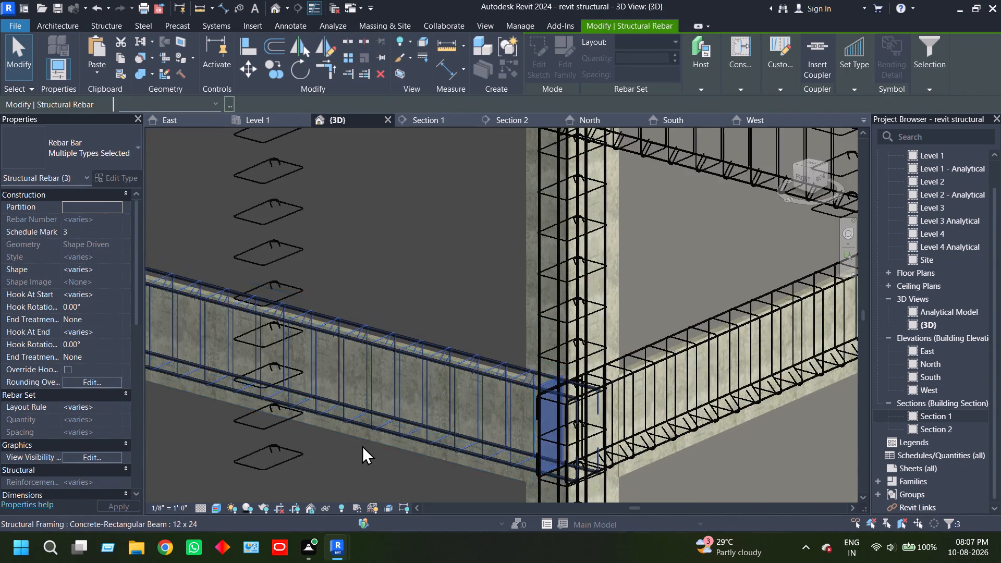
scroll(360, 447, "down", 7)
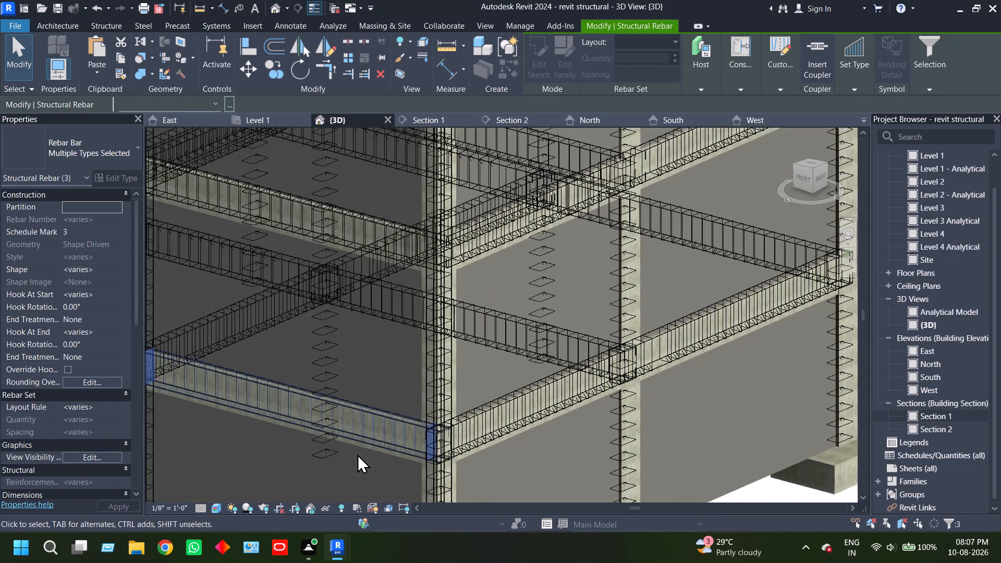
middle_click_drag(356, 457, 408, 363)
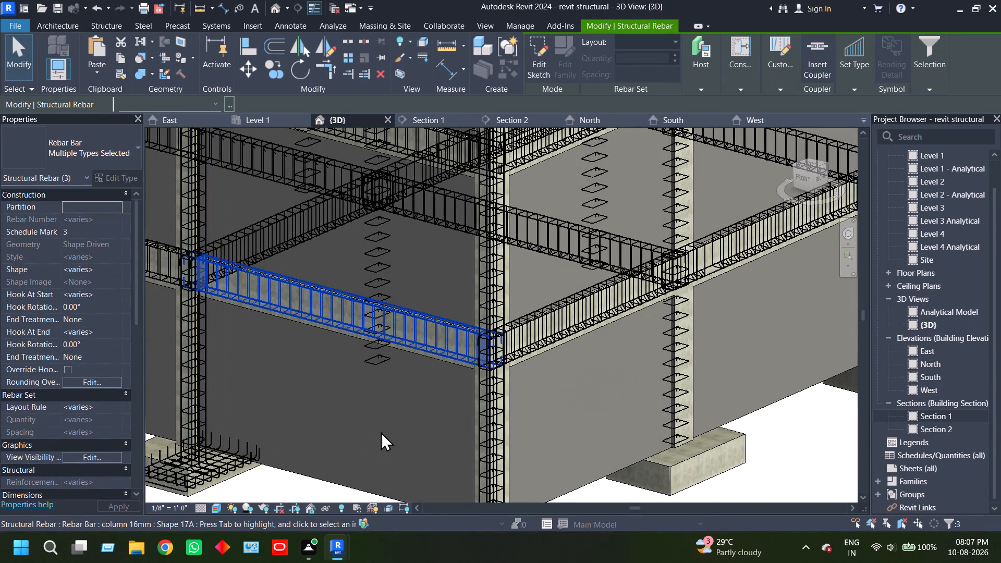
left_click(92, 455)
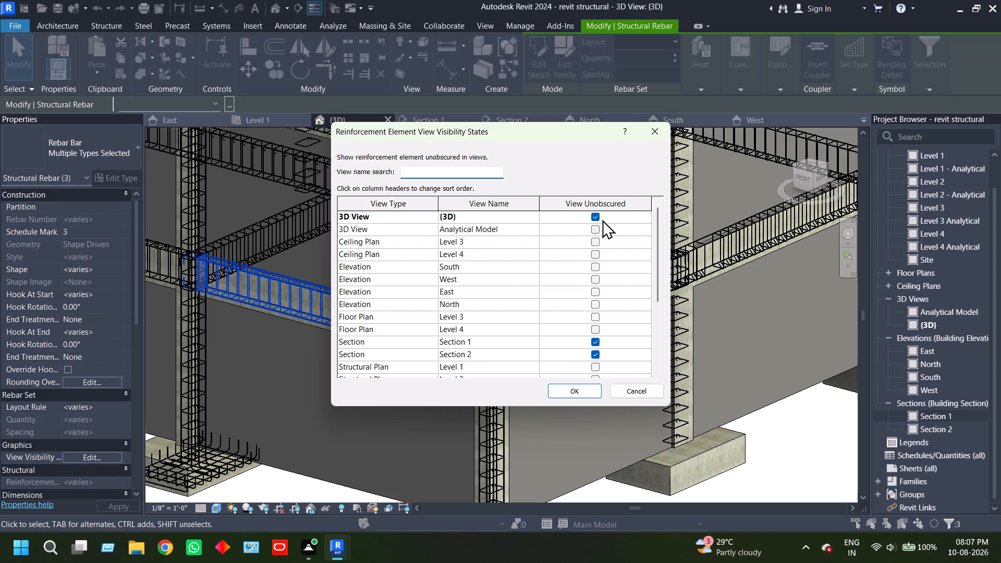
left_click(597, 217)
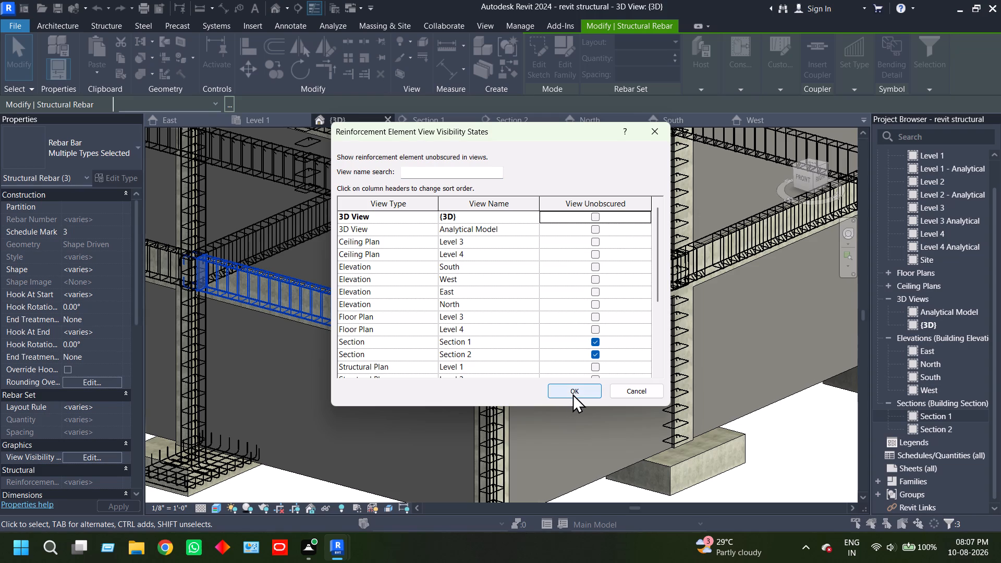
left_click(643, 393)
Select all instances of the beam 12mm and stirrups or ties 8mm rebar and turn off their unobscured display in the (3D) view.
scroll(418, 335, "up", 4)
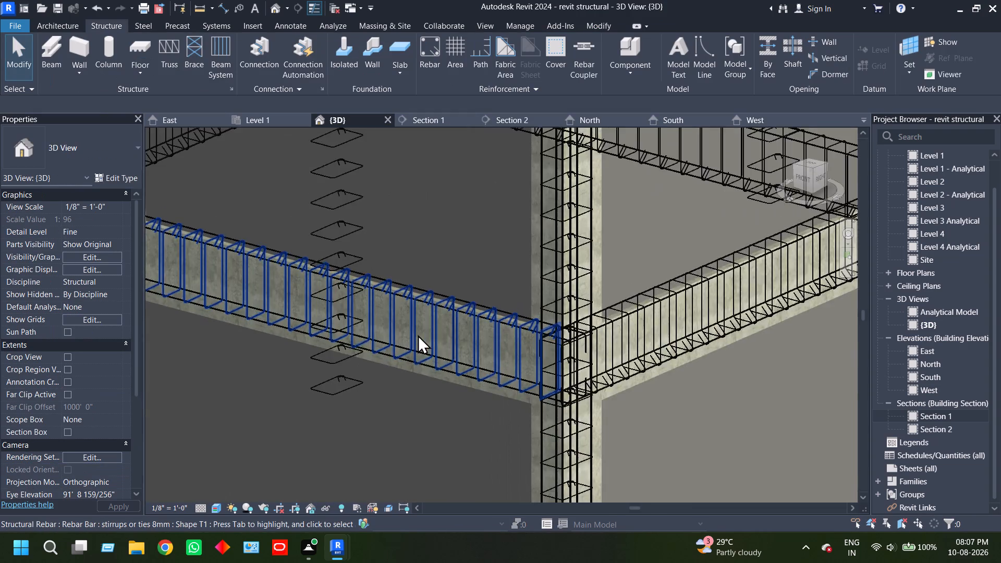
scroll(418, 335, "up", 8)
left_click(449, 253, "ctrl")
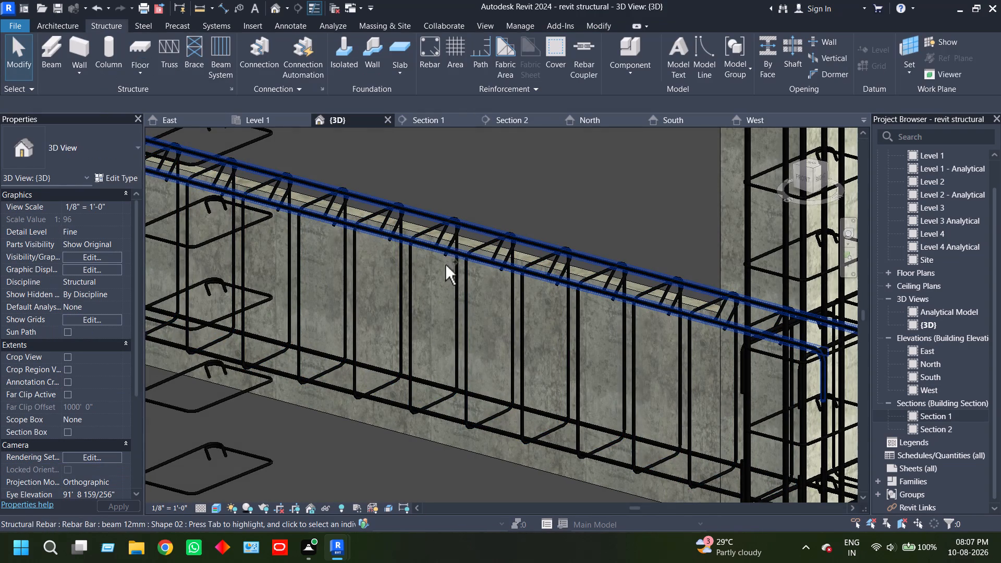
left_click(411, 293, "ctrl")
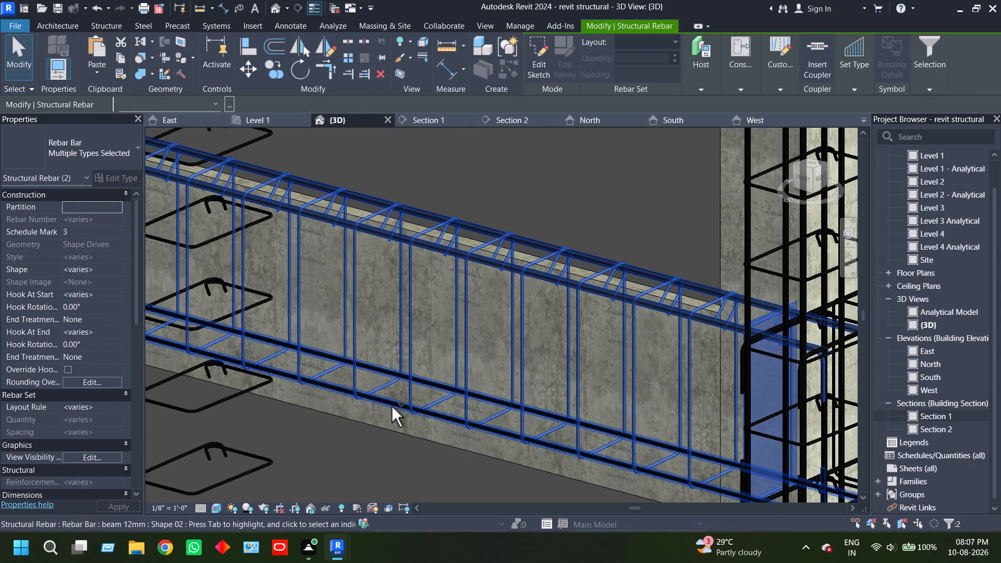
left_click(392, 407, "ctrl")
scroll(355, 419, "down", 6)
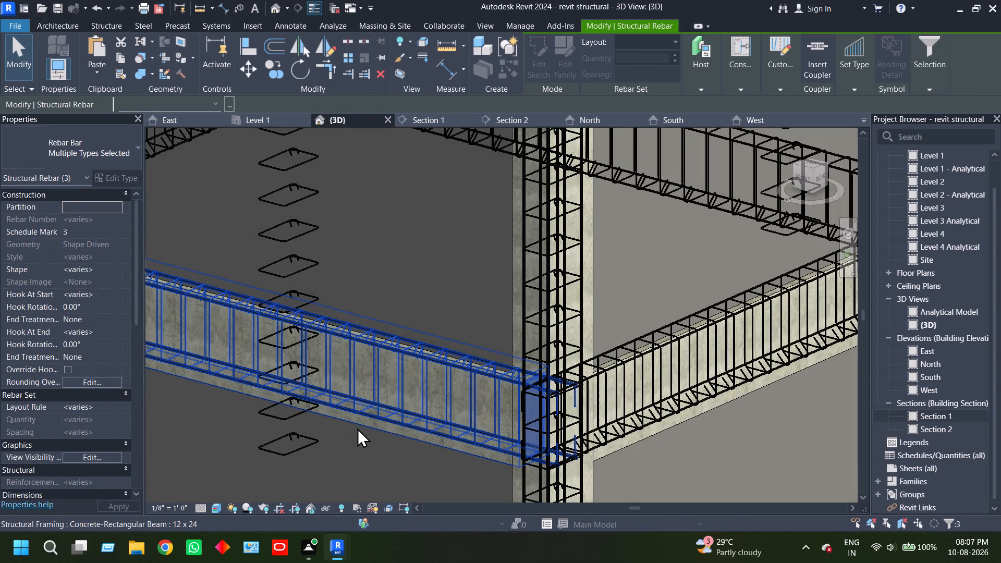
type("sa")
scroll(385, 438, "down", 7)
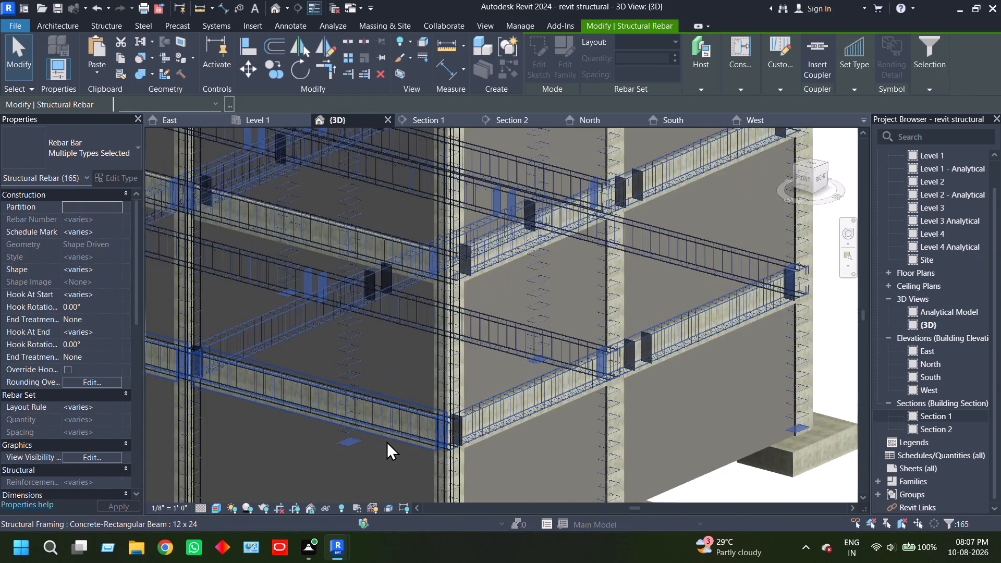
scroll(386, 441, "down", 3)
middle_click_drag(388, 443, 545, 349)
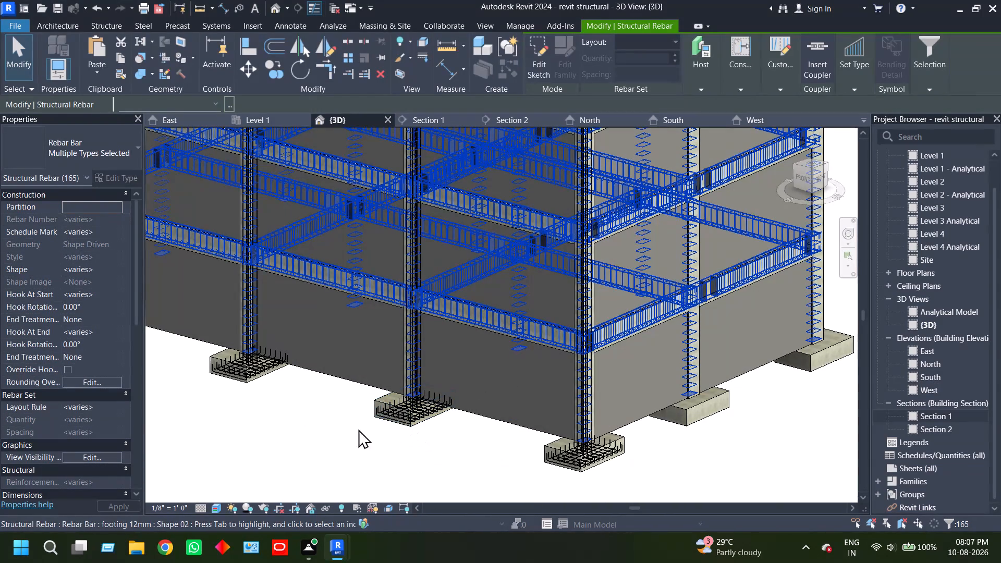
left_click(103, 456)
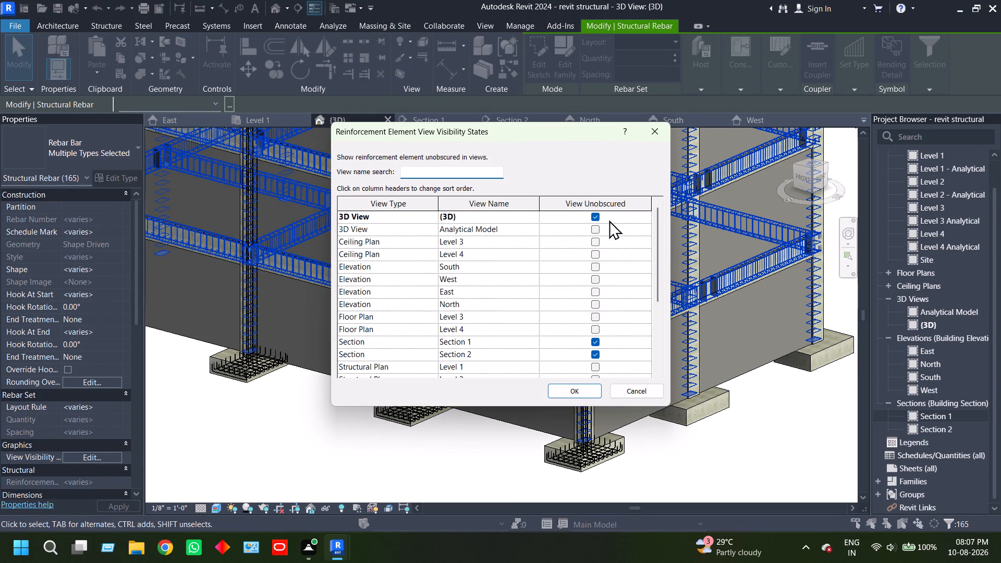
left_click(596, 214)
left_click(585, 393)
left_click(483, 471)
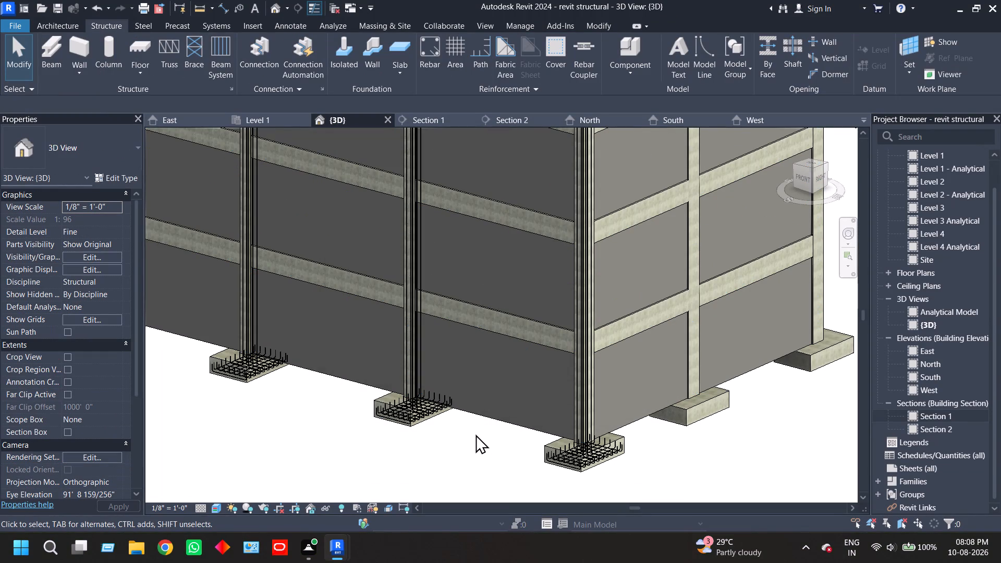
Set the (3D) view's visual style to Wireframe.
scroll(502, 417, "down", 3)
middle_click_drag(496, 413, 510, 487)
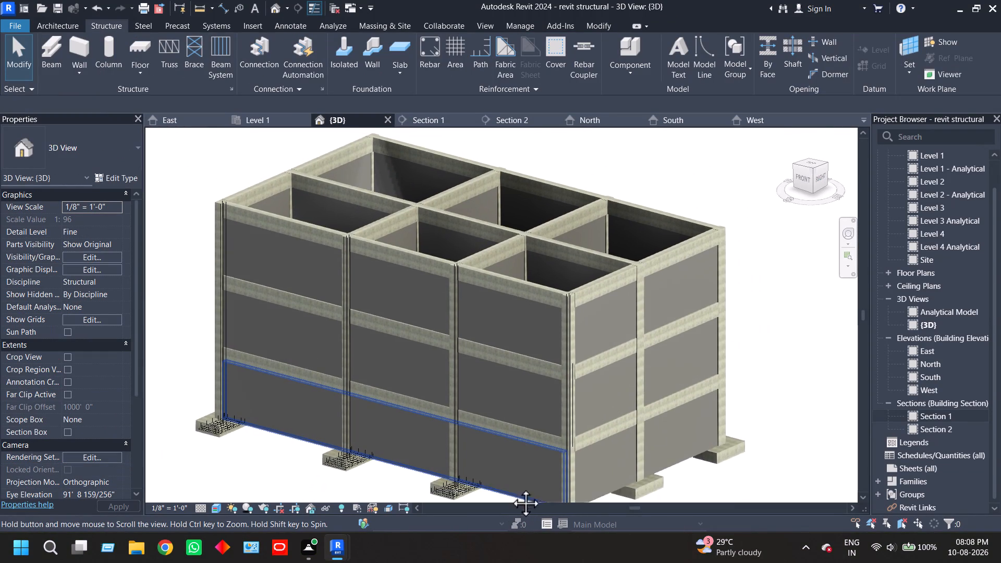
middle_click_drag(510, 487, 574, 444)
scroll(528, 399, "up", 11)
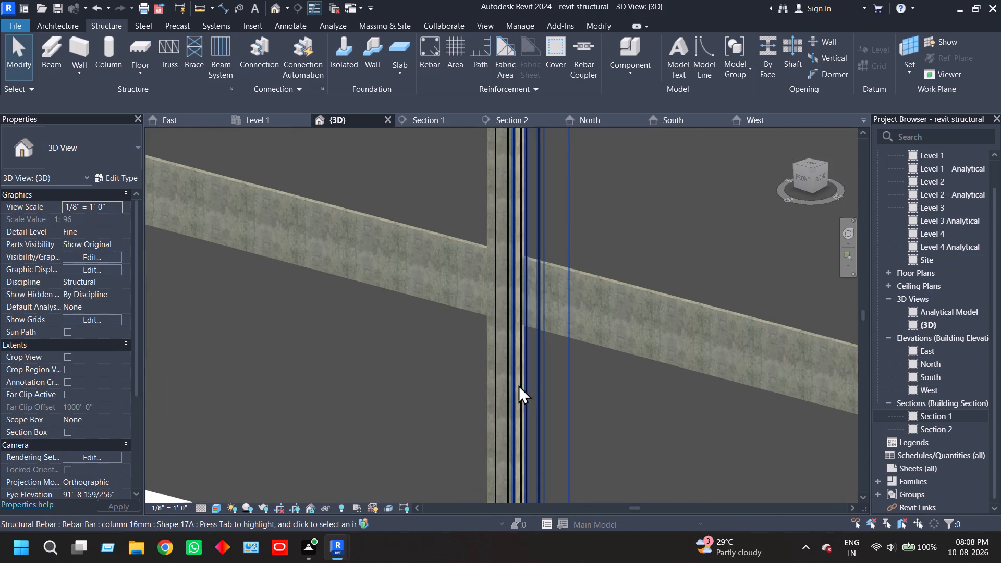
left_click(210, 509)
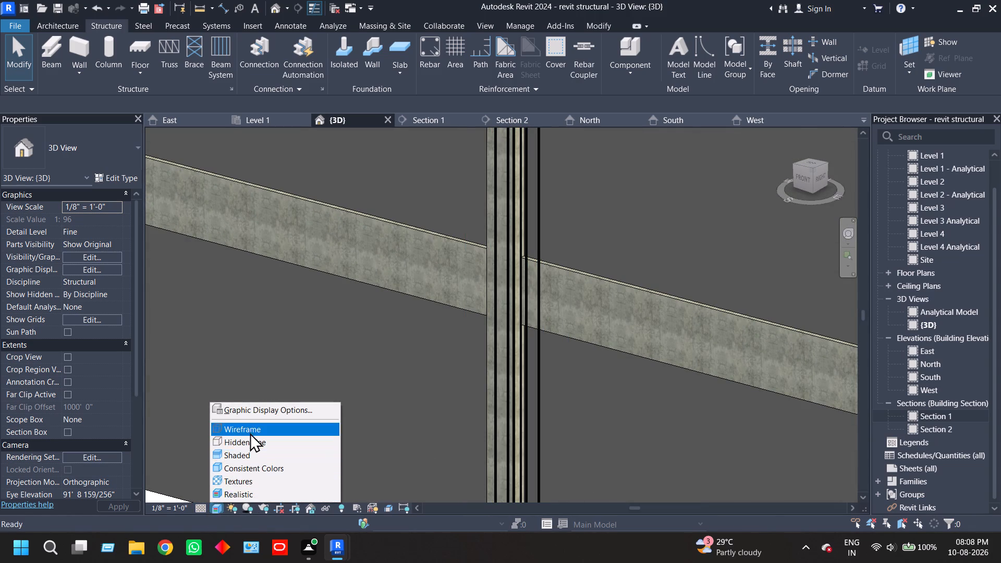
left_click(250, 430)
Select an inner front column's 8mm stirrups, plus the beam 12mm bars and 8mm stirrups of the lowest front beam at the corner.
scroll(521, 405, "up", 3)
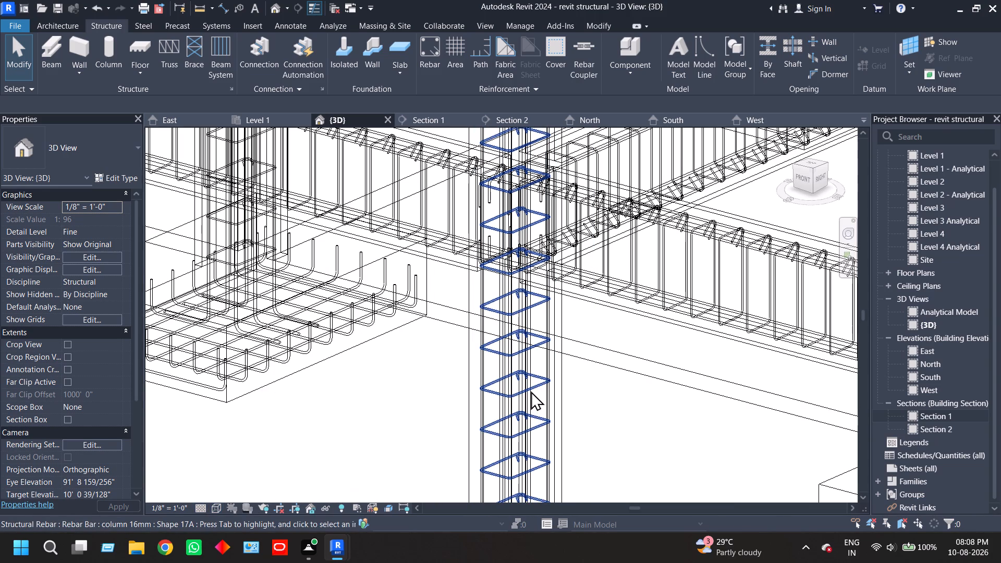
left_click(531, 391)
scroll(645, 424, "down", 3)
scroll(640, 354, "up", 3)
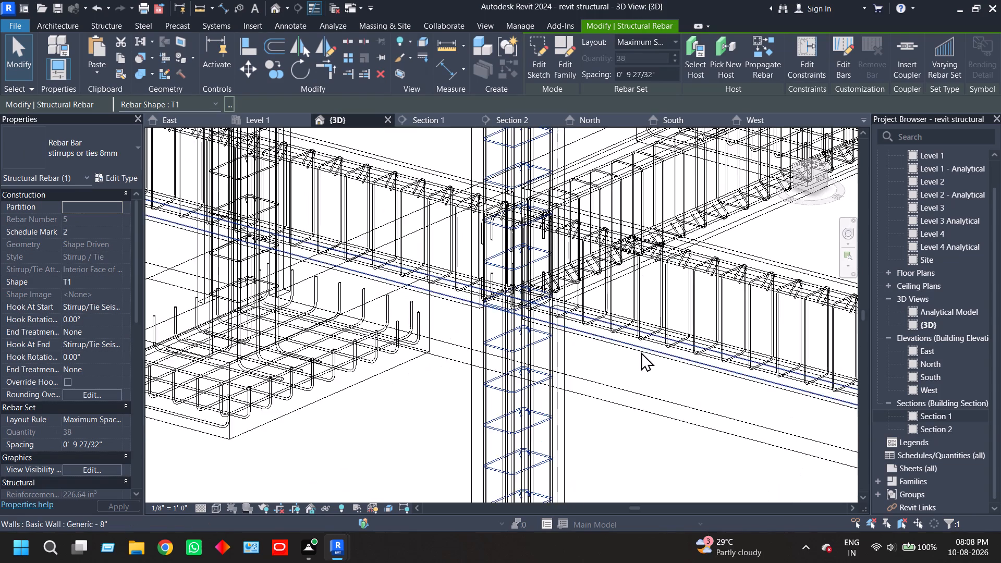
scroll(648, 345, "up", 4)
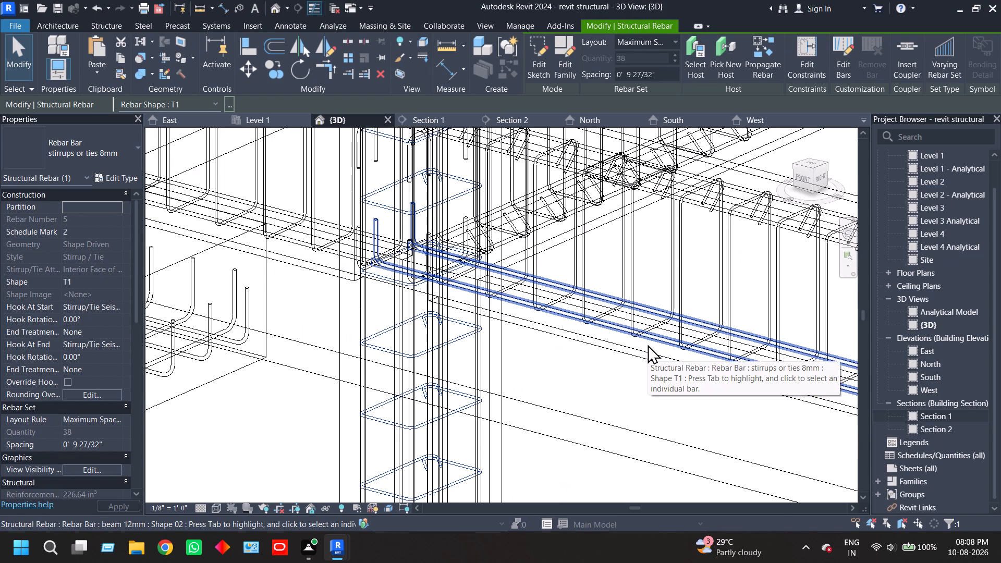
left_click(653, 338, "ctrl")
left_click(636, 293, "ctrl")
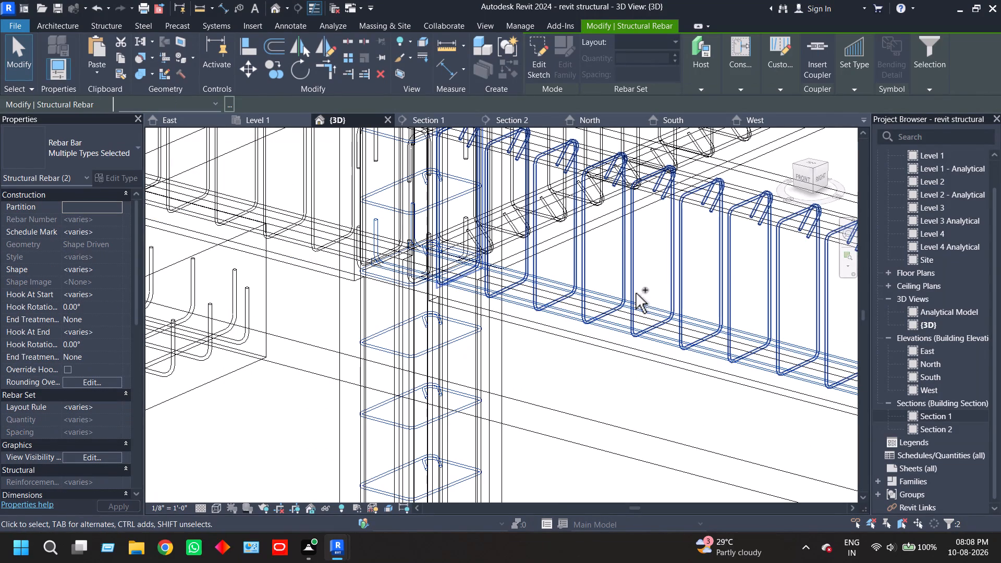
left_click(702, 214, "ctrl")
Add the lowest middle front beam's bottom and top beam 12mm bars and its 8mm stirrups to the selection.
scroll(606, 301, "down", 3)
scroll(402, 354, "down", 1)
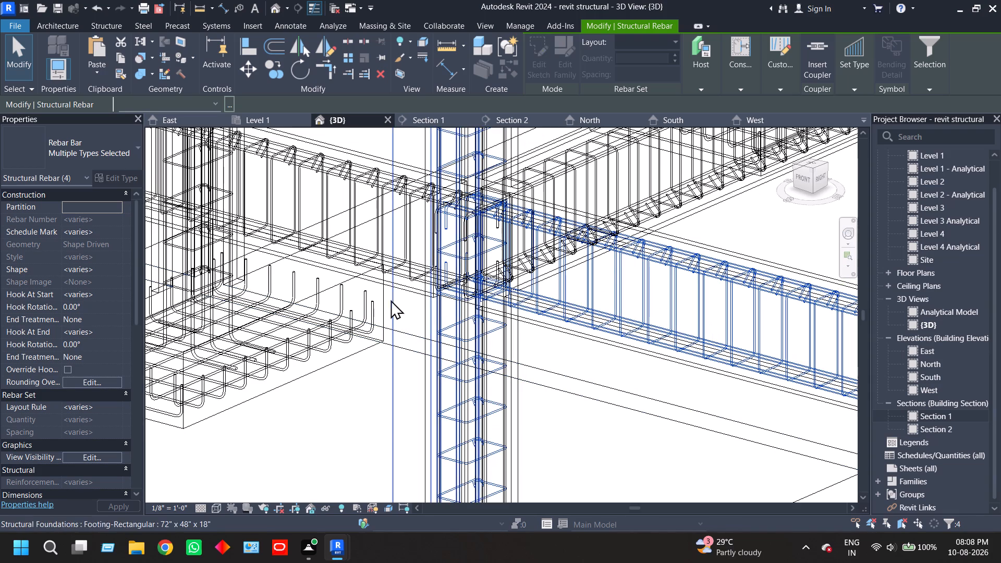
scroll(397, 273, "up", 7)
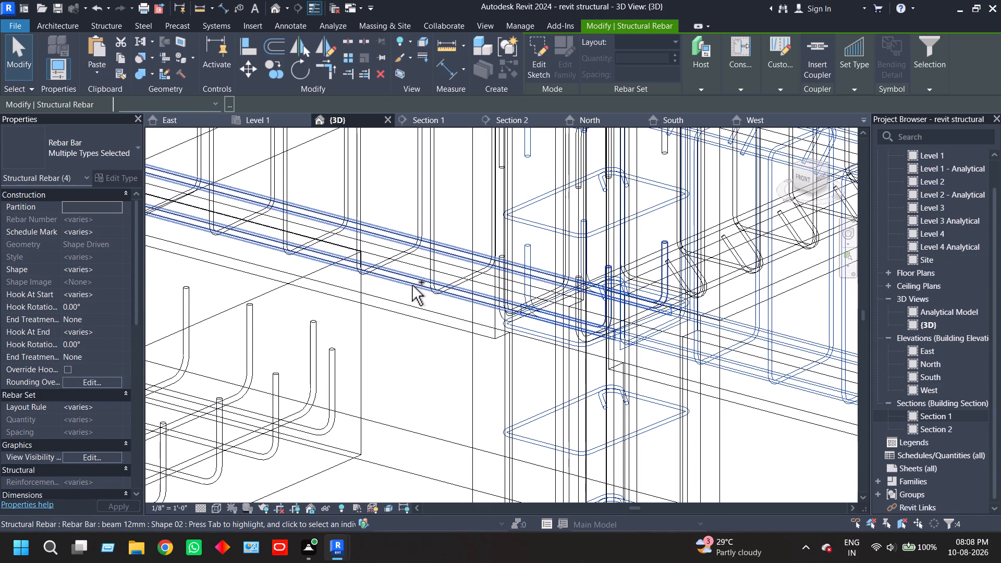
left_click(412, 285, "ctrl")
left_click(438, 232, "ctrl")
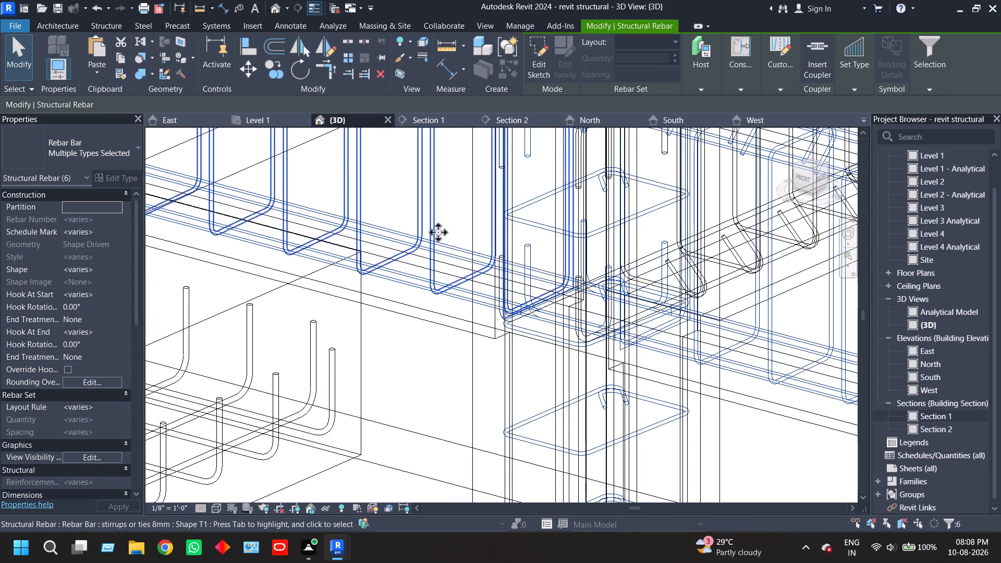
scroll(438, 232, "down", 5)
middle_click_drag(439, 252, 460, 458)
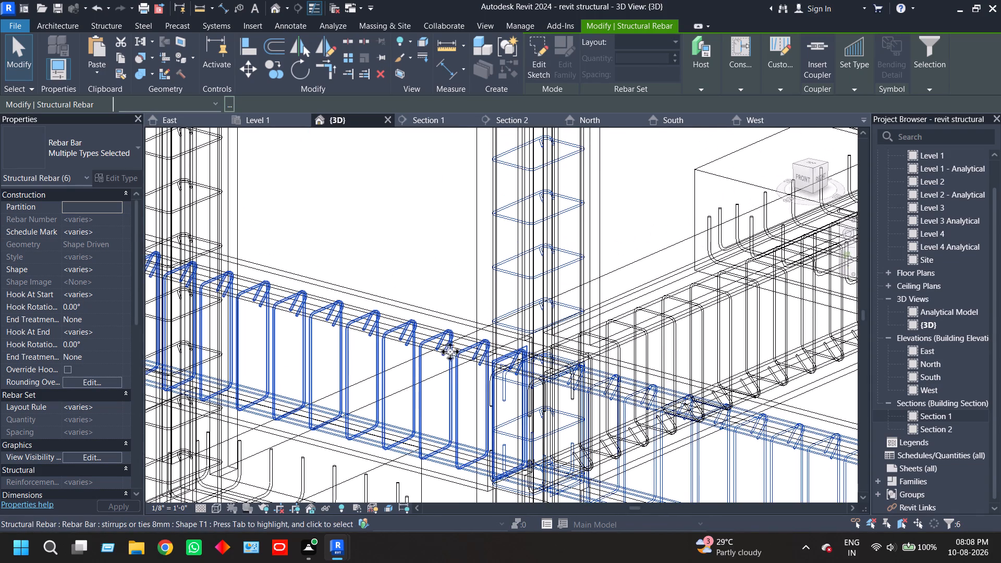
scroll(444, 357, "up", 8)
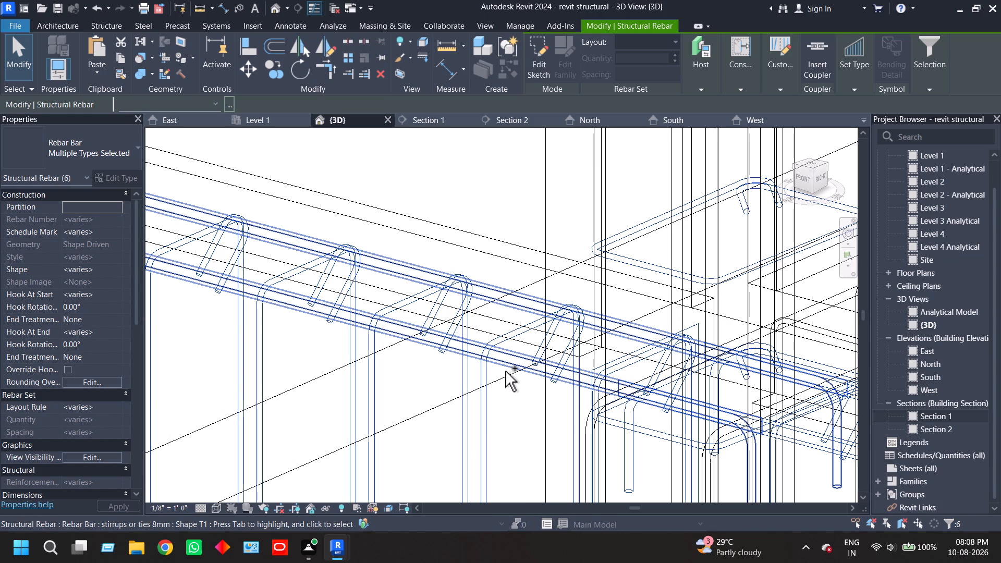
left_click(506, 371, "ctrl")
Add the beam 12mm bars and 8mm stirrups of the last lowest front beam to the selection.
scroll(511, 419, "down", 11)
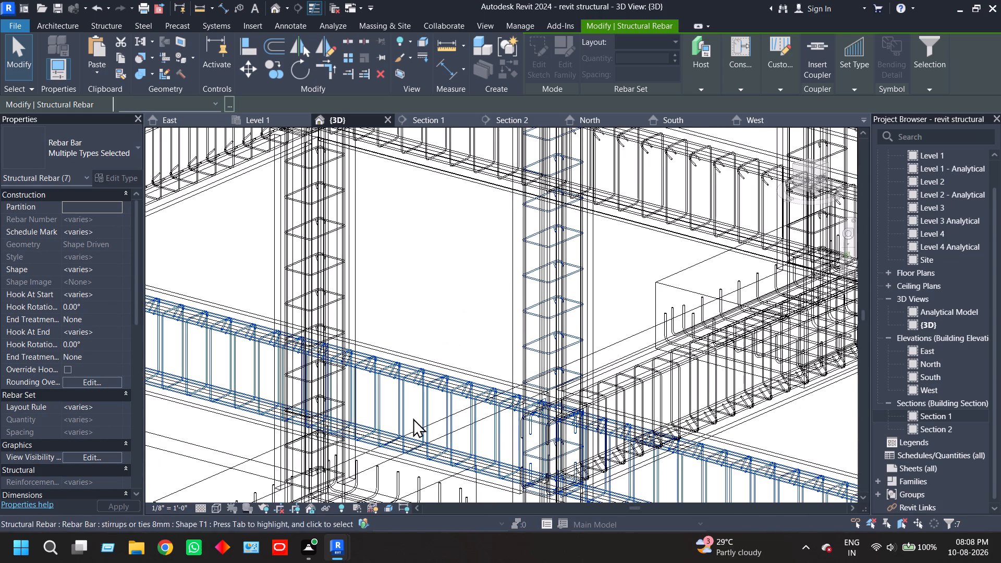
middle_click_drag(413, 418, 695, 420)
middle_click_drag(377, 357, 701, 485)
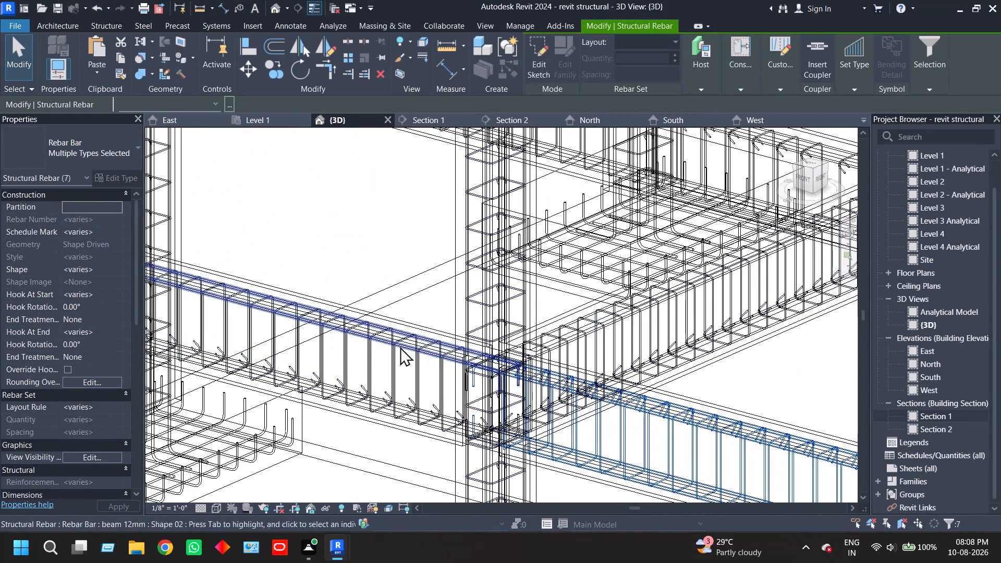
middle_click_drag(286, 313, 483, 383)
scroll(383, 356, "up", 9)
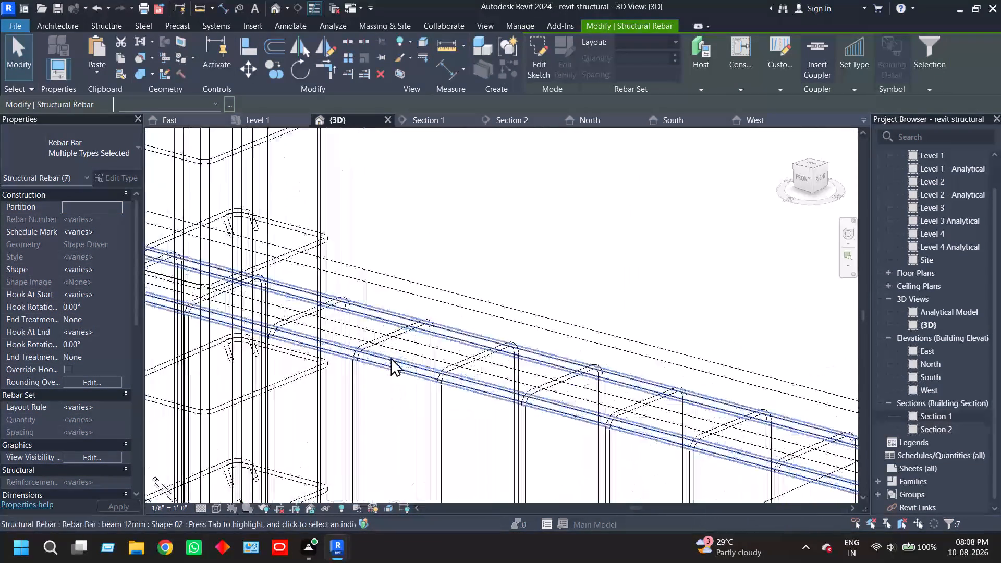
scroll(390, 357, "up", 1)
left_click(409, 374, "ctrl")
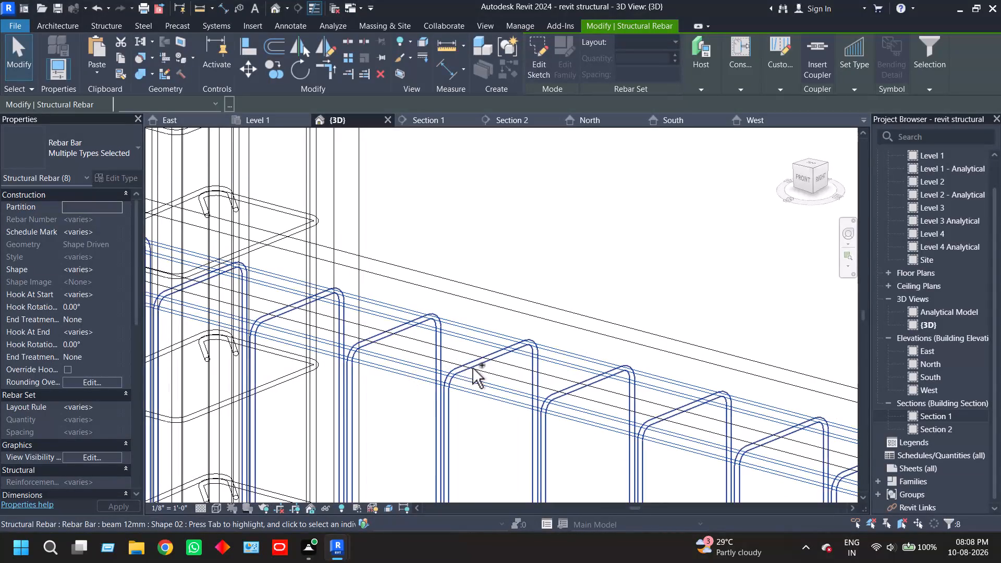
left_click(472, 368, "ctrl")
scroll(474, 430, "down", 3)
middle_click_drag(473, 433, 503, 279)
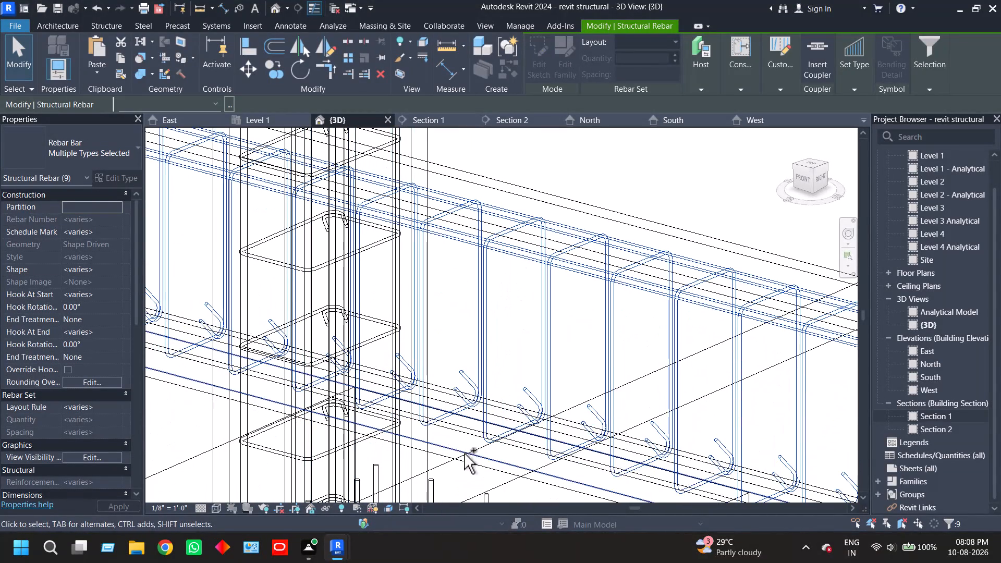
left_click(471, 434, "ctrl")
scroll(471, 443, "down", 12)
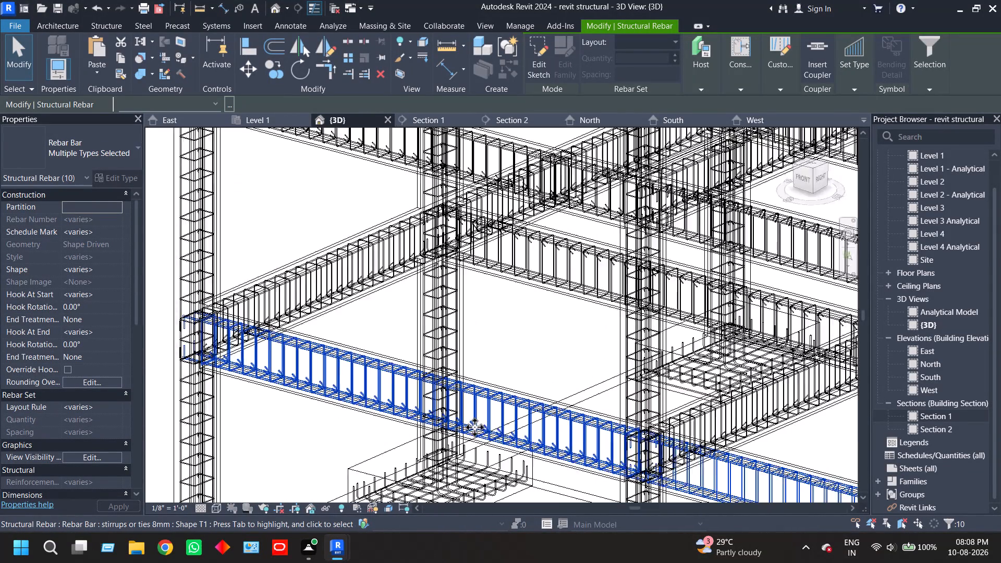
scroll(356, 446, "down", 1)
middle_click_drag(326, 442, 317, 354)
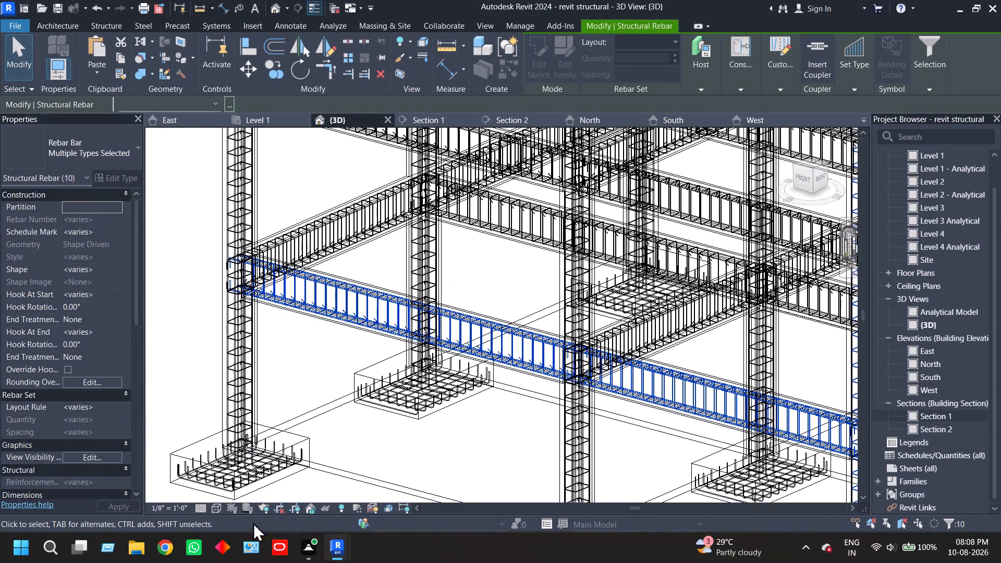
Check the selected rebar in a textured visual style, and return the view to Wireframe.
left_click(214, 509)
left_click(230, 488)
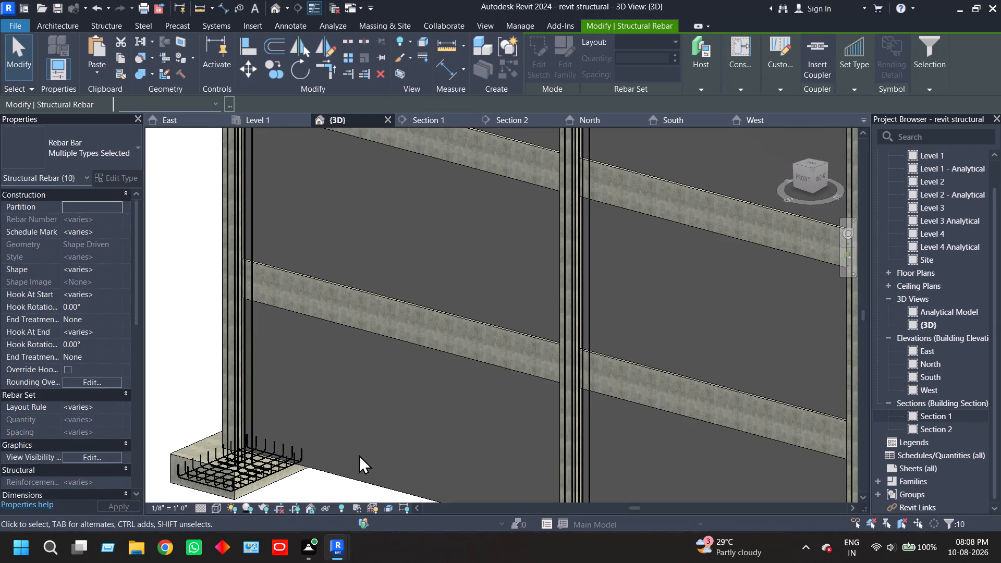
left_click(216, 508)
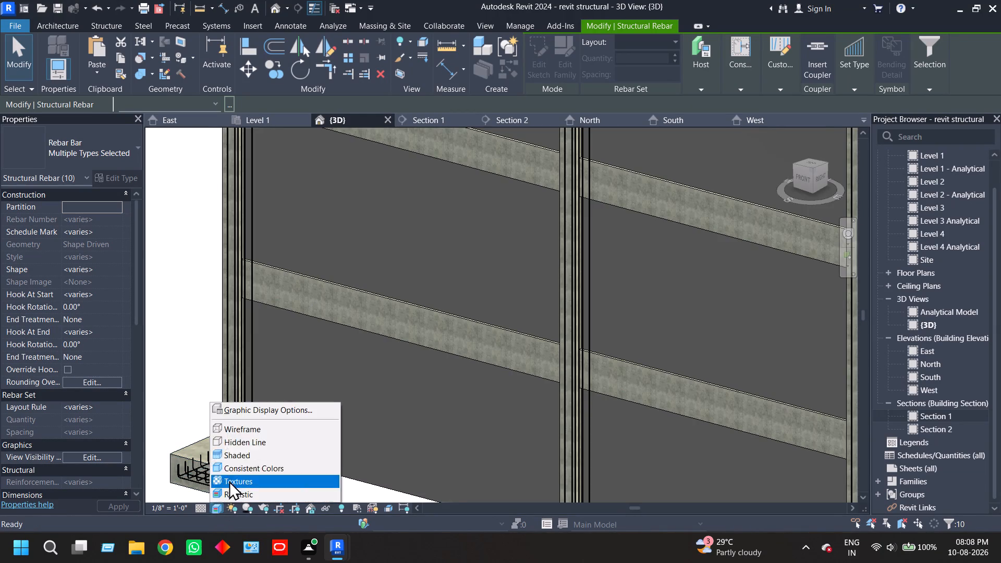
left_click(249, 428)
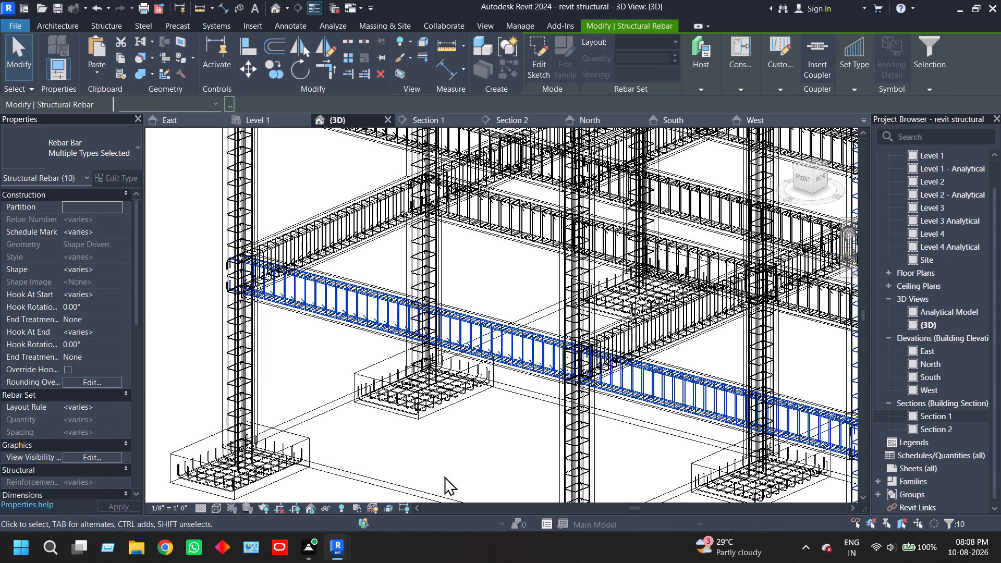
Add the stirrups or ties 8mm sets of the three remaining front columns to the selection.
scroll(580, 454, "up", 10)
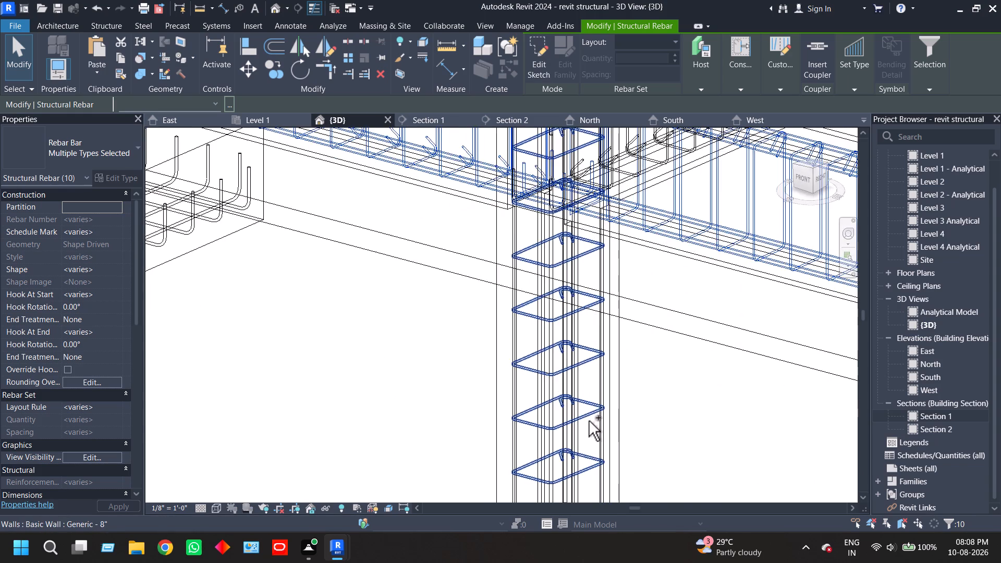
left_click(587, 413, "ctrl")
scroll(388, 450, "down", 5)
middle_click_drag(351, 433, 716, 437)
middle_click_drag(234, 344, 418, 366)
scroll(319, 361, "up", 1)
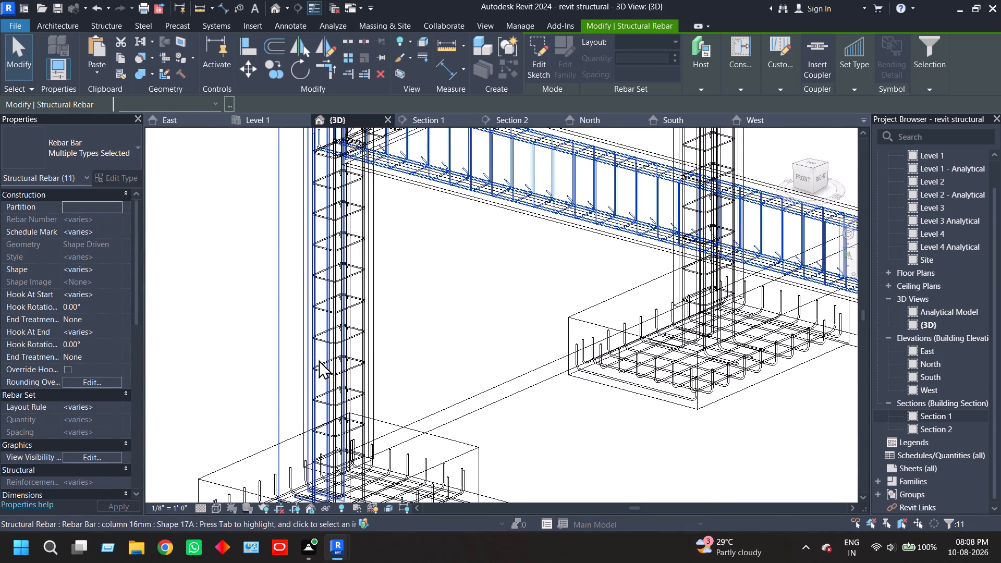
scroll(319, 360, "up", 5)
left_click(397, 307, "ctrl")
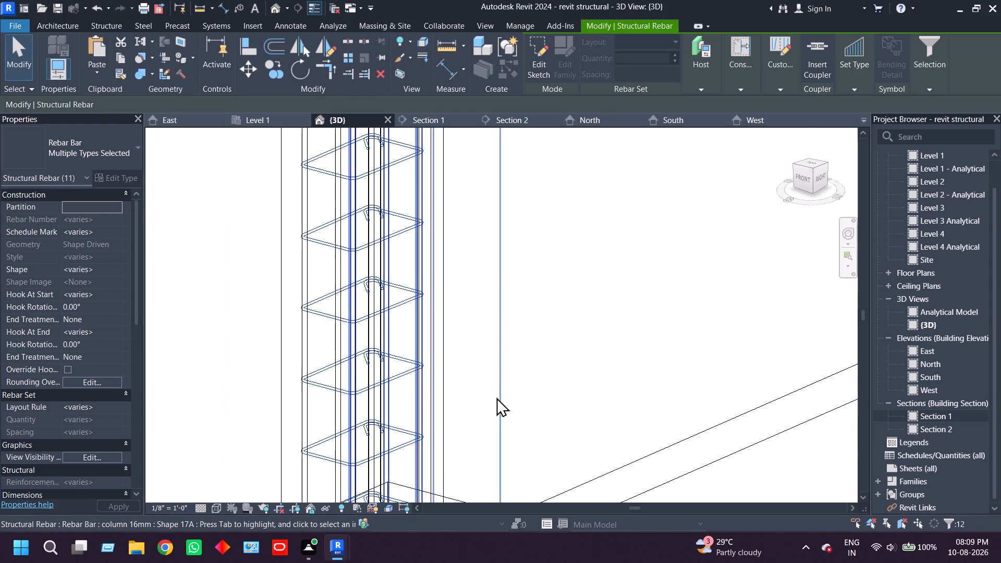
scroll(497, 399, "down", 14)
middle_click_drag(580, 445, 232, 356)
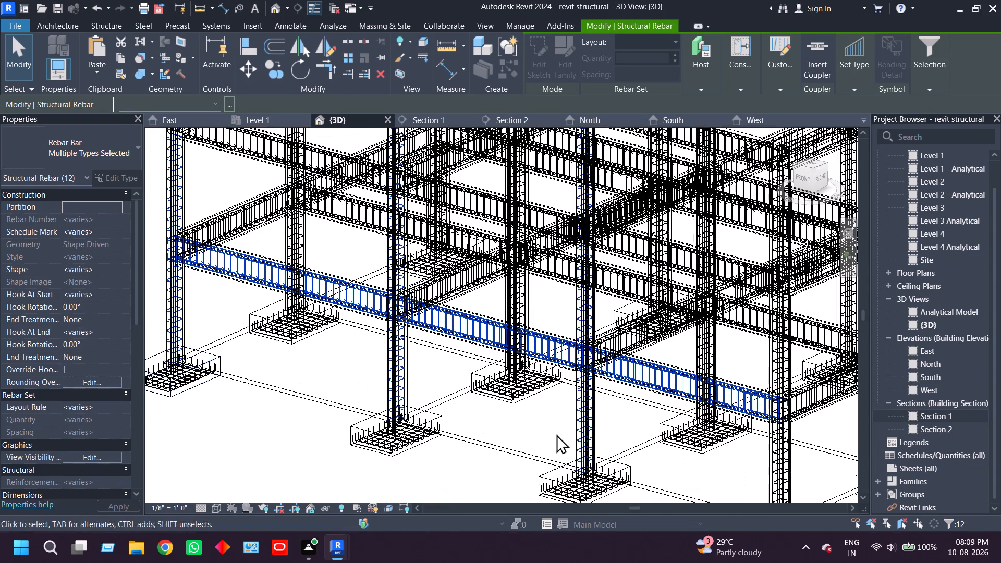
middle_click_drag(584, 439, 482, 411)
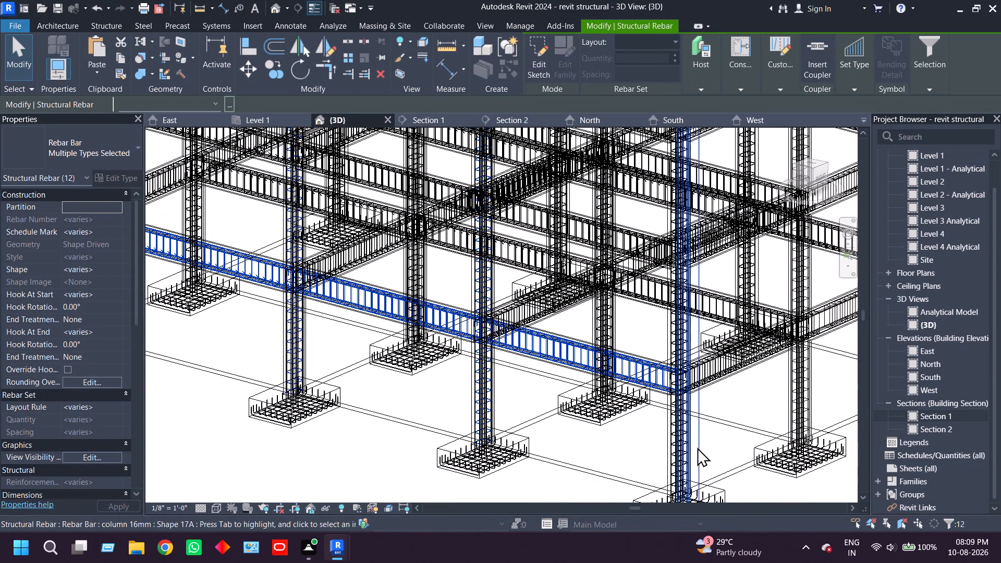
scroll(691, 449, "up", 15)
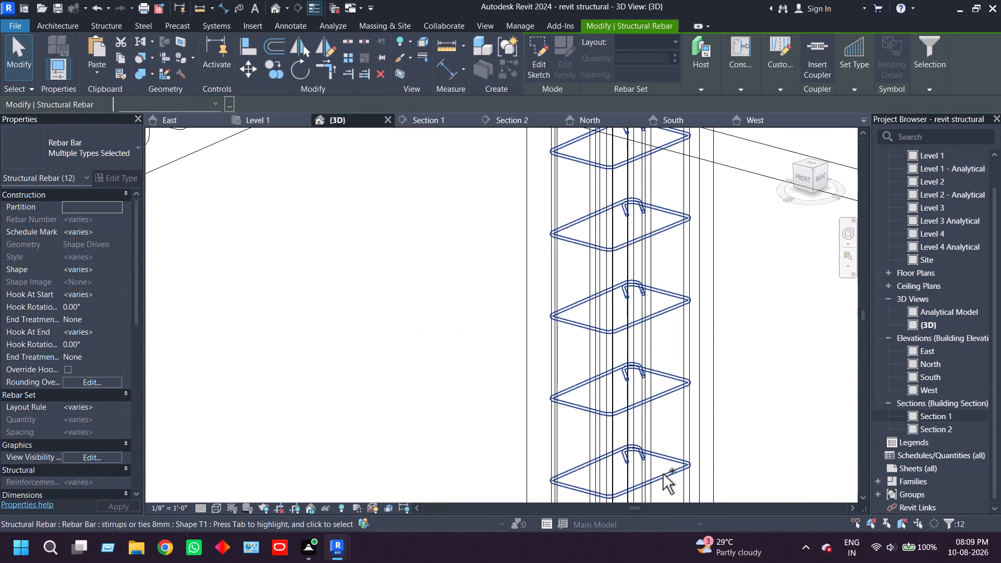
left_click(663, 475, "ctrl")
Add both column 16mm bar sets at the footing of the first intermediate front column to the selection.
scroll(334, 378, "down", 4)
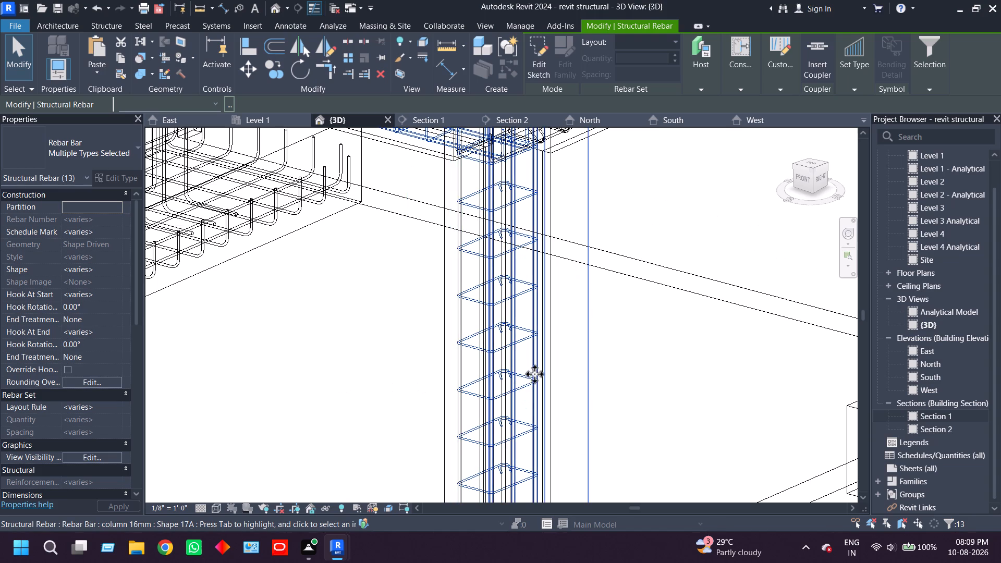
scroll(319, 383, "down", 5)
middle_click_drag(237, 384, 521, 440)
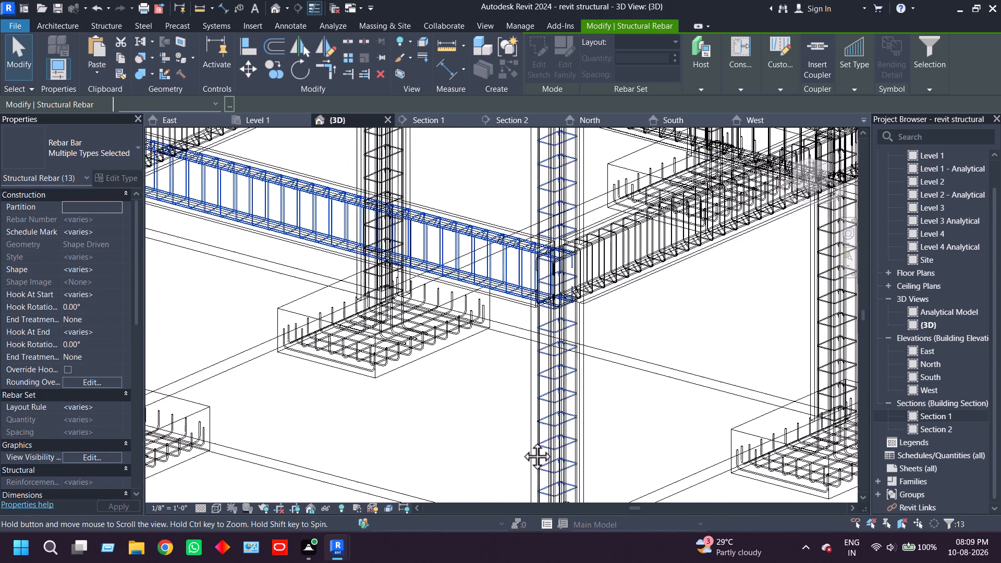
middle_click_drag(521, 440, 753, 479)
scroll(463, 401, "up", 7)
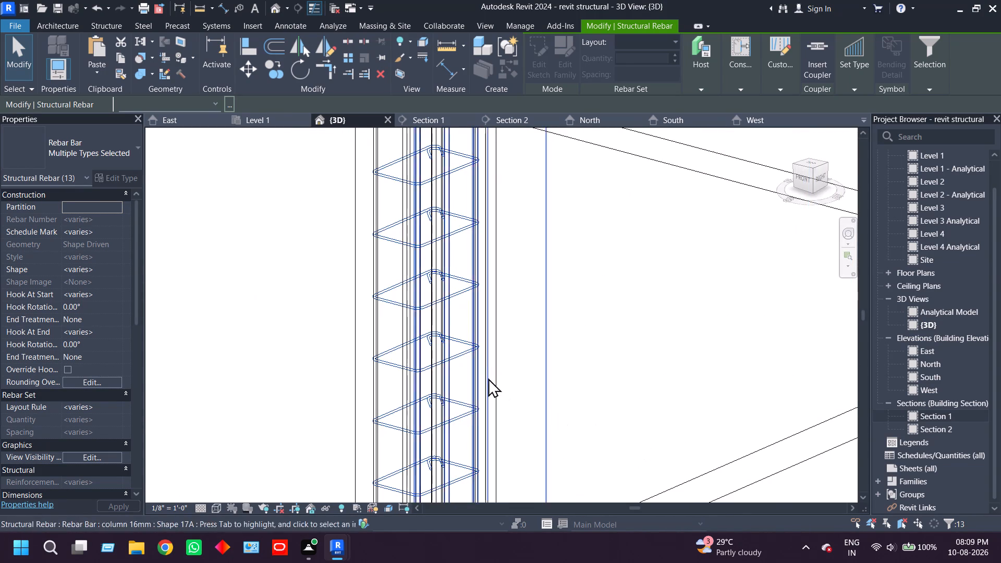
scroll(484, 376, "up", 8)
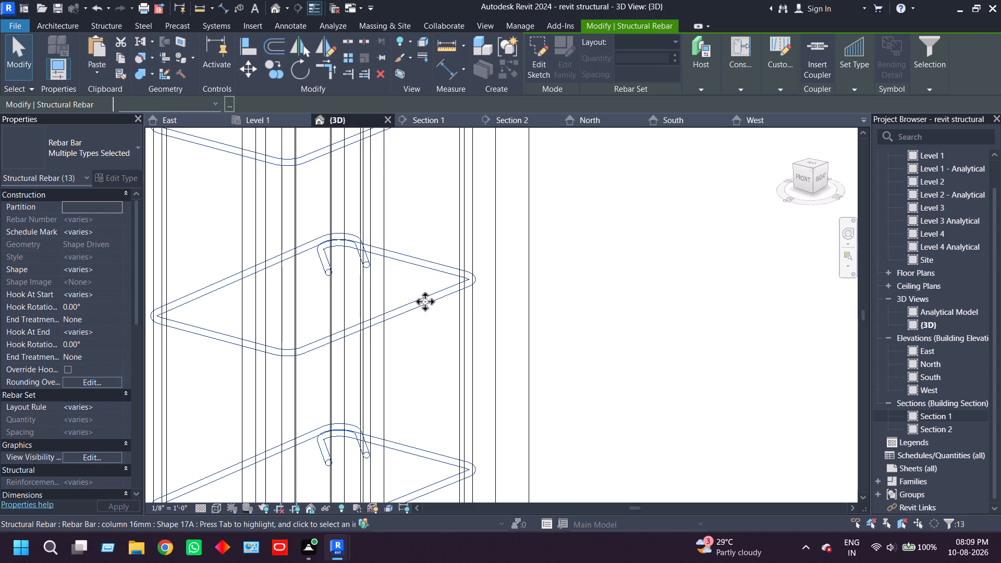
scroll(553, 346, "down", 15)
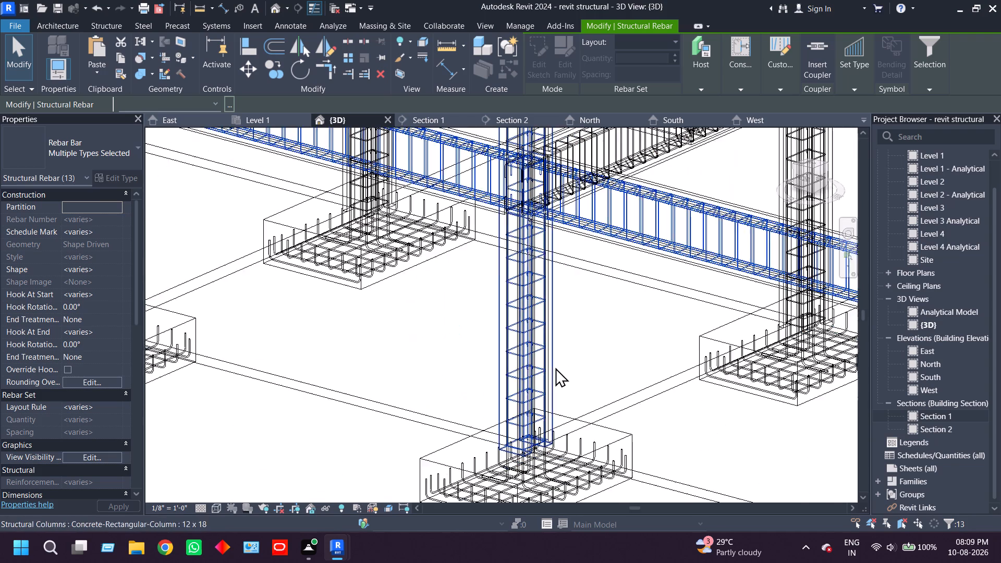
scroll(555, 368, "down", 4)
scroll(302, 331, "up", 7)
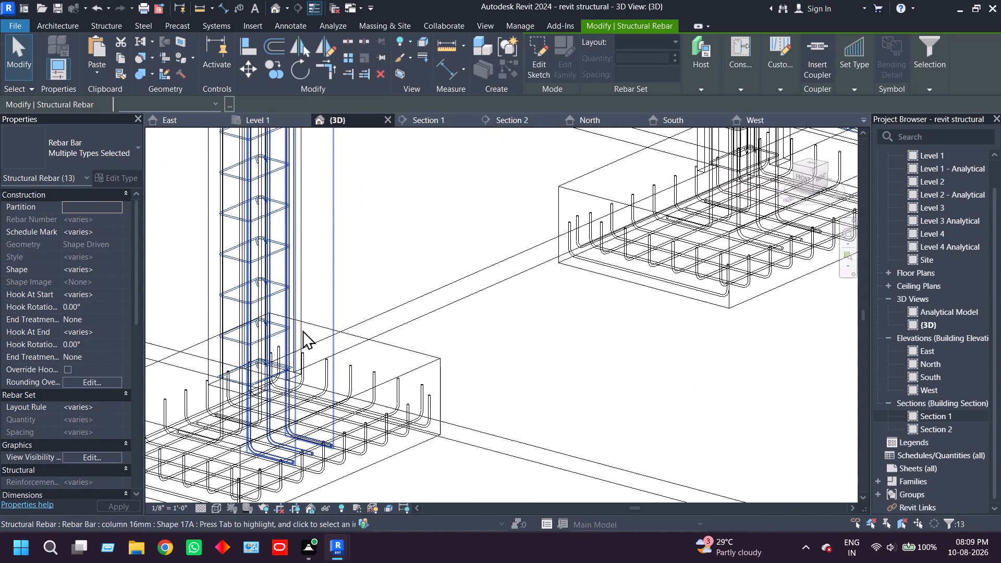
scroll(302, 330, "up", 5)
left_click(279, 444, "ctrl")
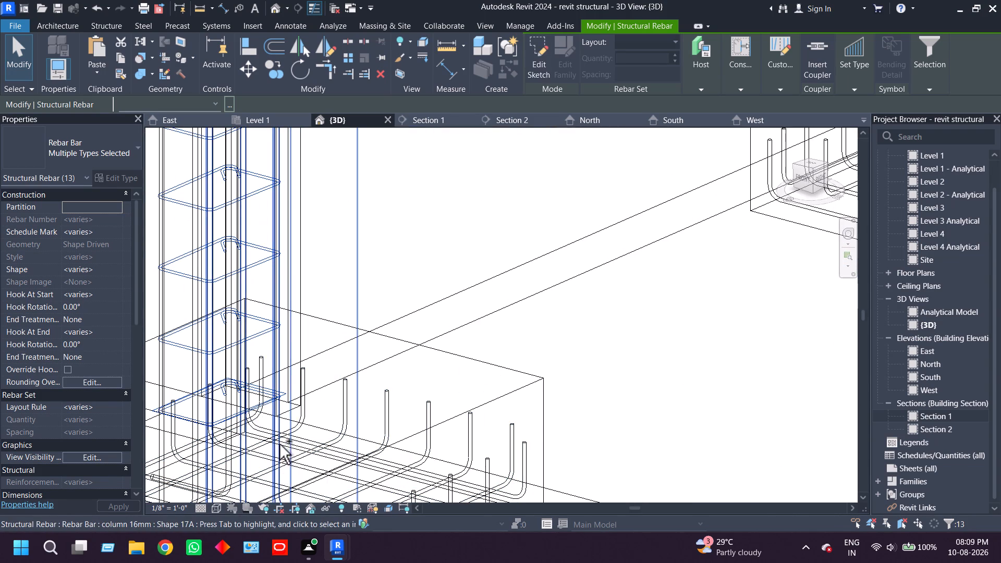
scroll(368, 421, "down", 3)
middle_click_drag(368, 420, 534, 423)
scroll(383, 425, "up", 3)
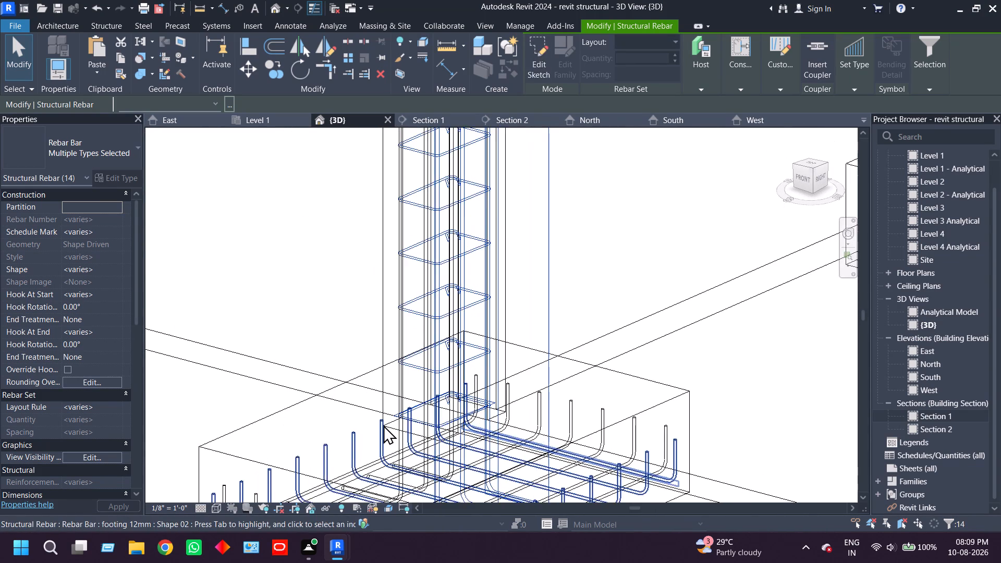
scroll(383, 425, "up", 3)
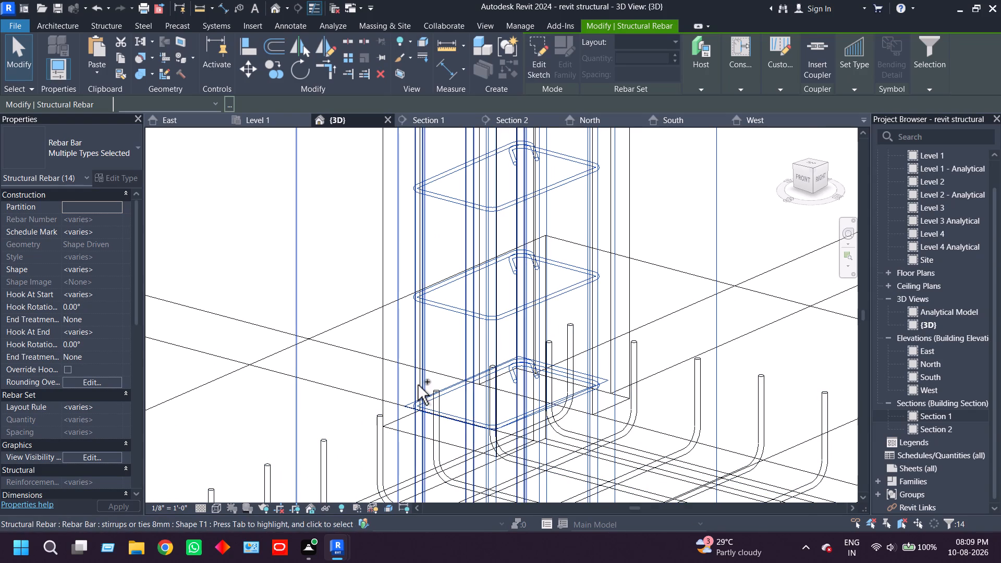
left_click(418, 385, "ctrl")
Add both column 16mm bar sets of the neighbouring front end column to the selection.
scroll(350, 412, "down", 9)
middle_click_drag(215, 390, 702, 405)
middle_click_drag(317, 319, 639, 425)
scroll(497, 386, "up", 7)
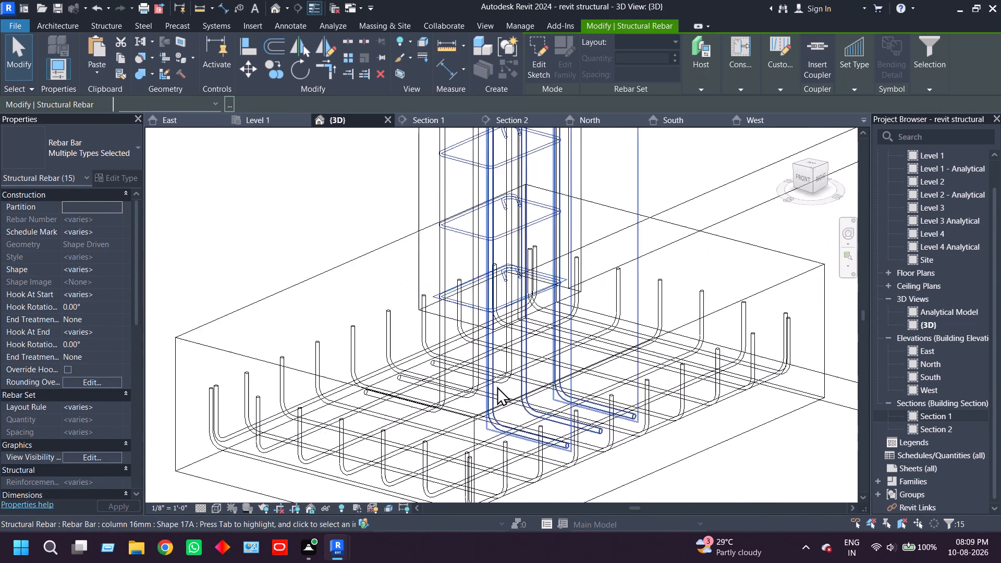
scroll(497, 386, "up", 3)
left_click(490, 412, "ctrl")
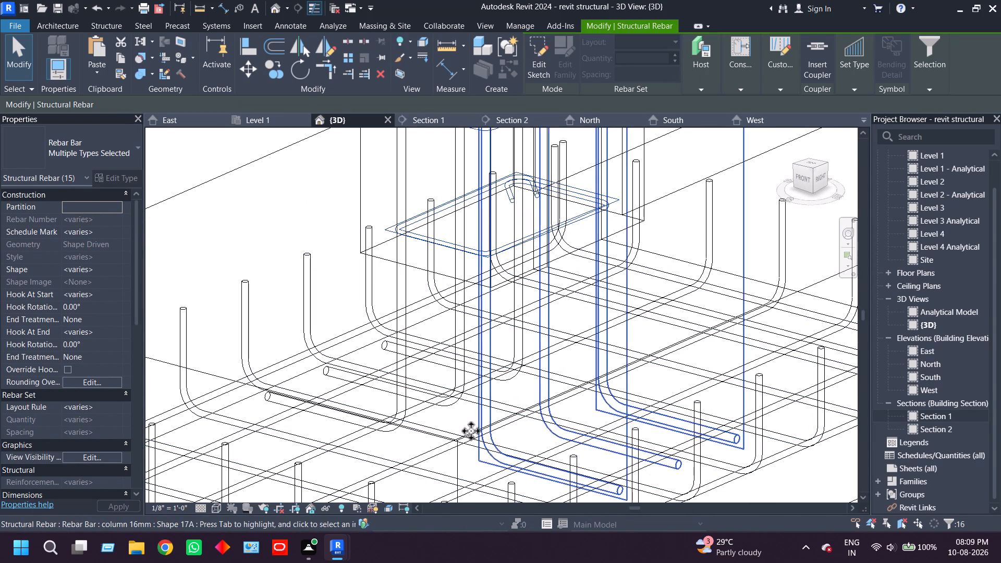
left_click(397, 406, "ctrl")
Add both column 16mm bar sets of the other intermediate front column to the selection.
scroll(549, 426, "down", 7)
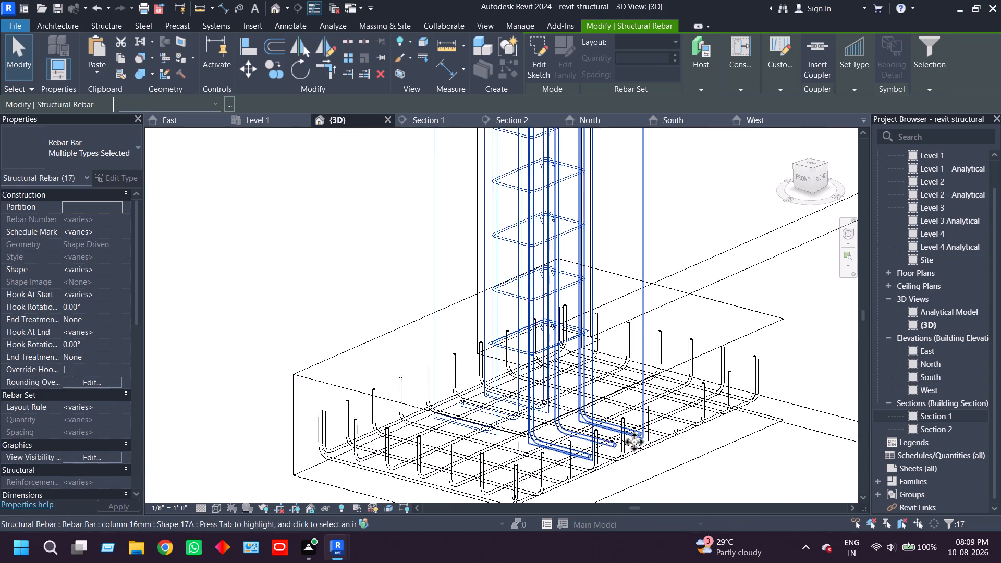
scroll(634, 442, "down", 2)
middle_click_drag(678, 447, 290, 296)
scroll(718, 418, "down", 1)
middle_click_drag(722, 419, 251, 307)
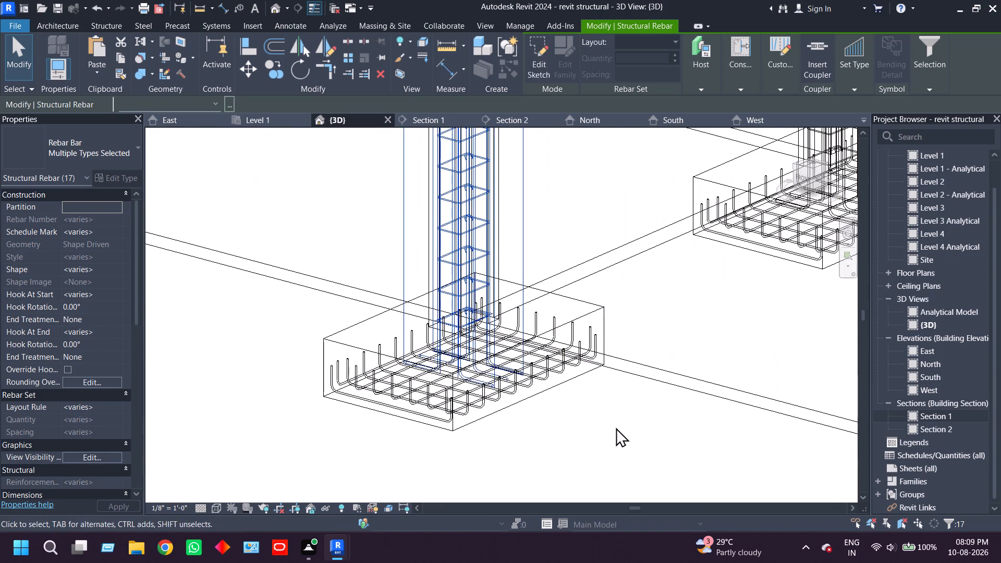
middle_click_drag(616, 427, 286, 295)
middle_click_drag(692, 408, 421, 386)
scroll(470, 363, "up", 9)
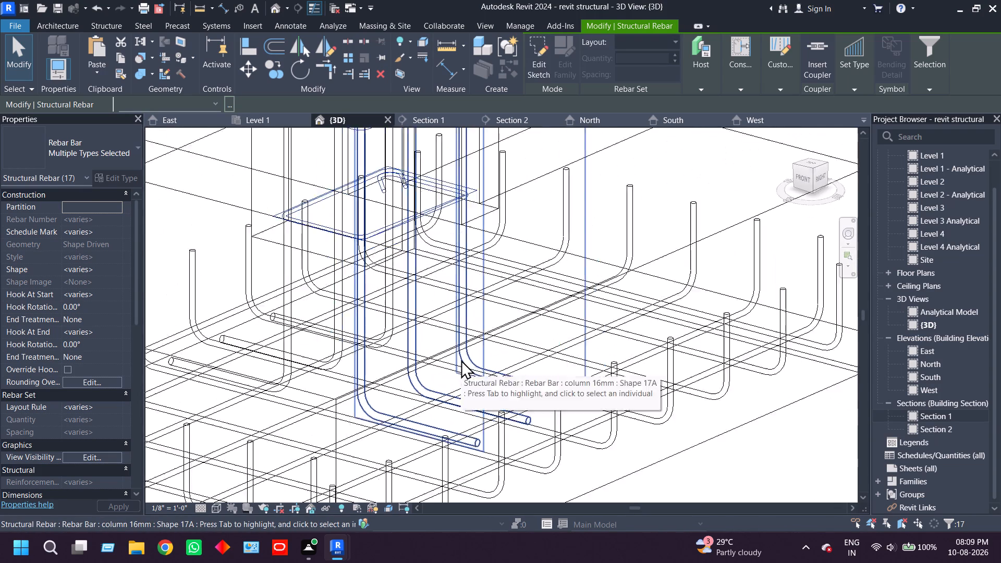
scroll(461, 360, "up", 1)
left_click(473, 363, "ctrl")
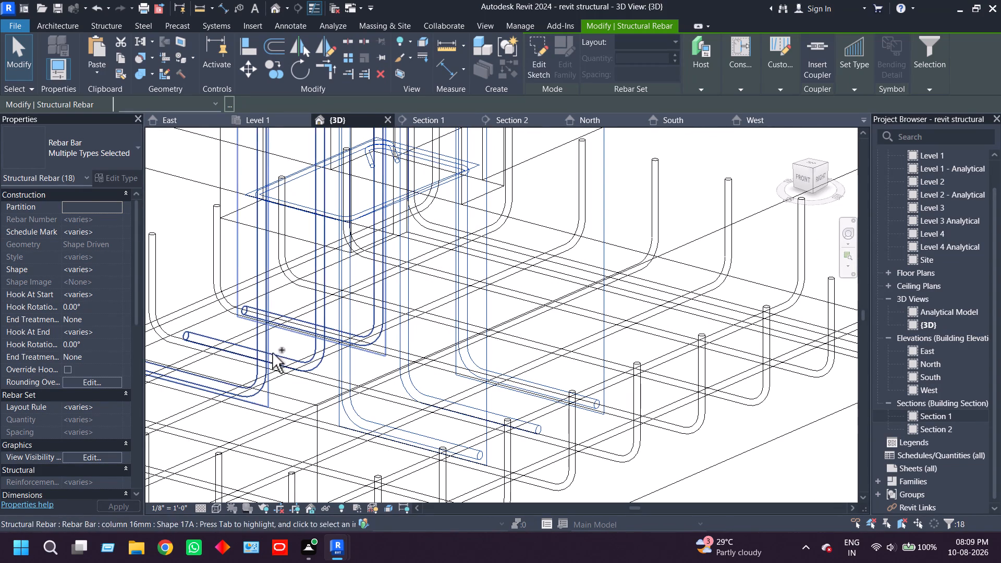
left_click(309, 340, "ctrl")
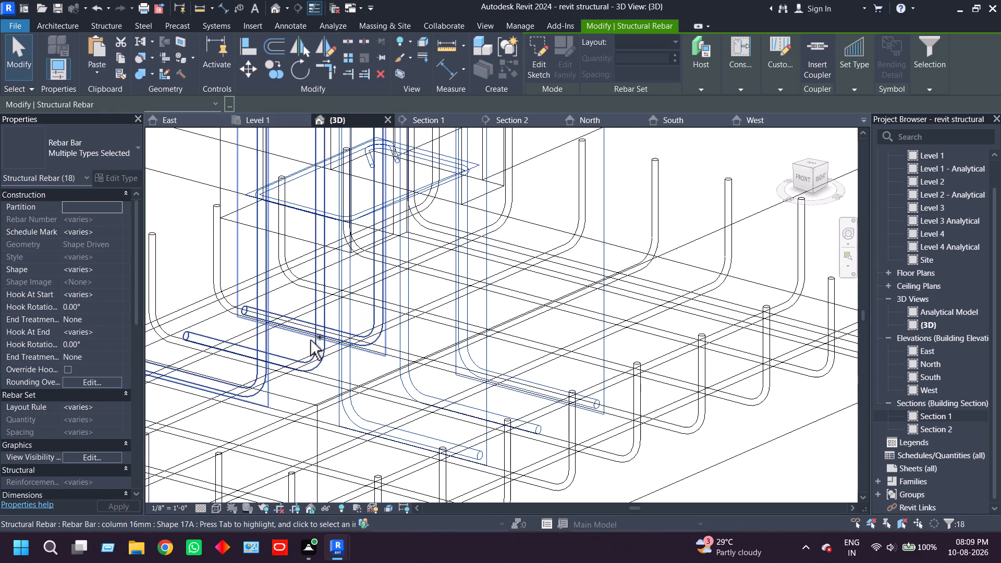
Add both column 16mm bar sets of the last front column, at the opposite end, to the selection.
scroll(509, 406, "down", 8)
middle_click_drag(606, 417, 229, 335)
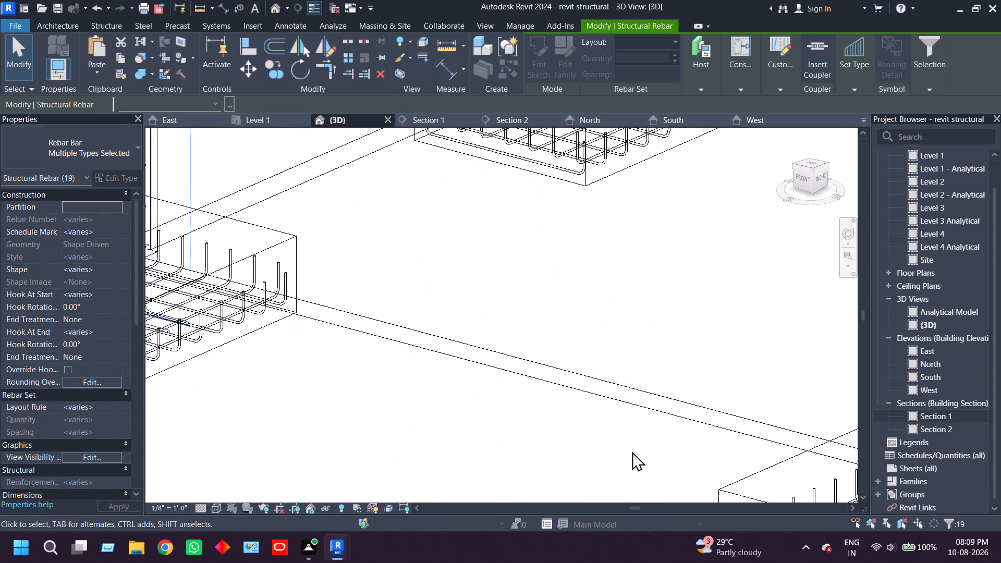
middle_click_drag(632, 451, 257, 299)
scroll(517, 365, "up", 10)
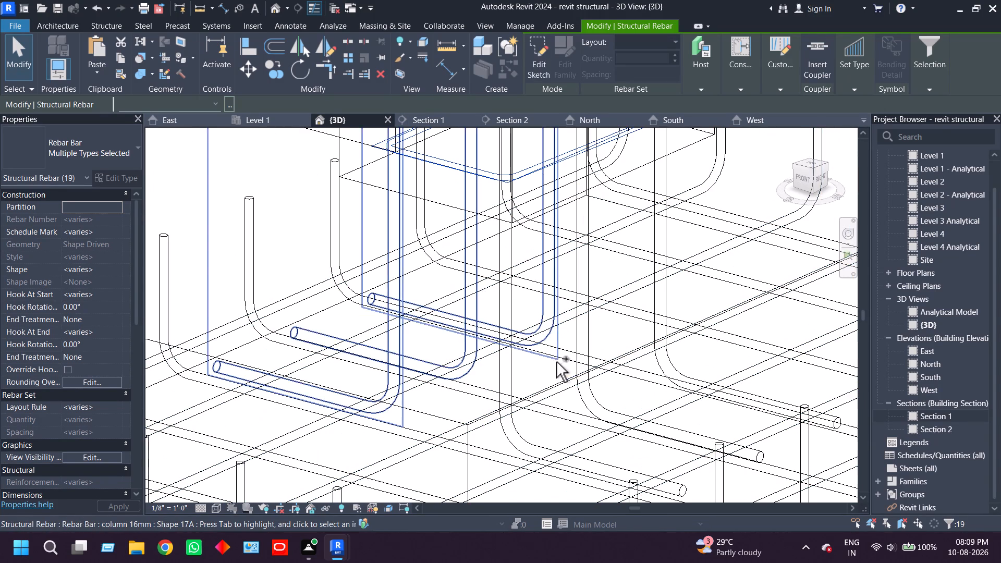
left_click(572, 368, "ctrl")
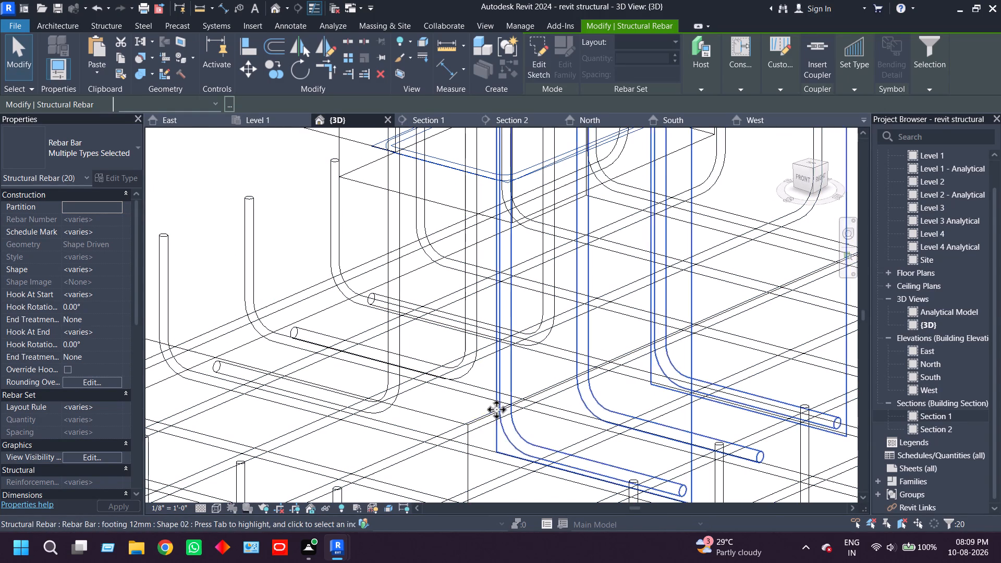
left_click(387, 376, "ctrl")
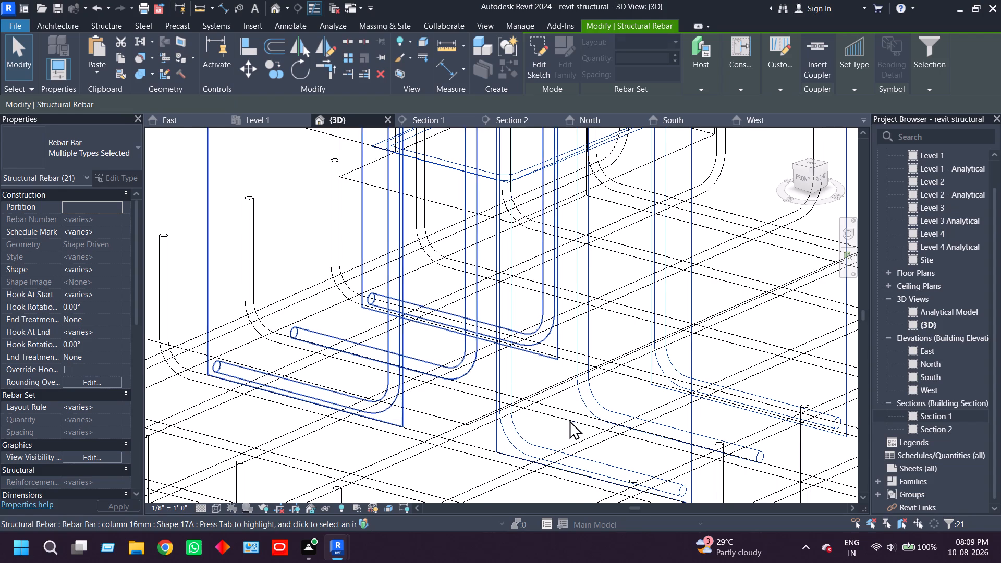
Add the bottom and top beam 12mm bars and 8mm stirrups of the first front beam one level up to the selection.
scroll(570, 420, "down", 8)
middle_click_drag(657, 433, 370, 328)
scroll(607, 398, "down", 3)
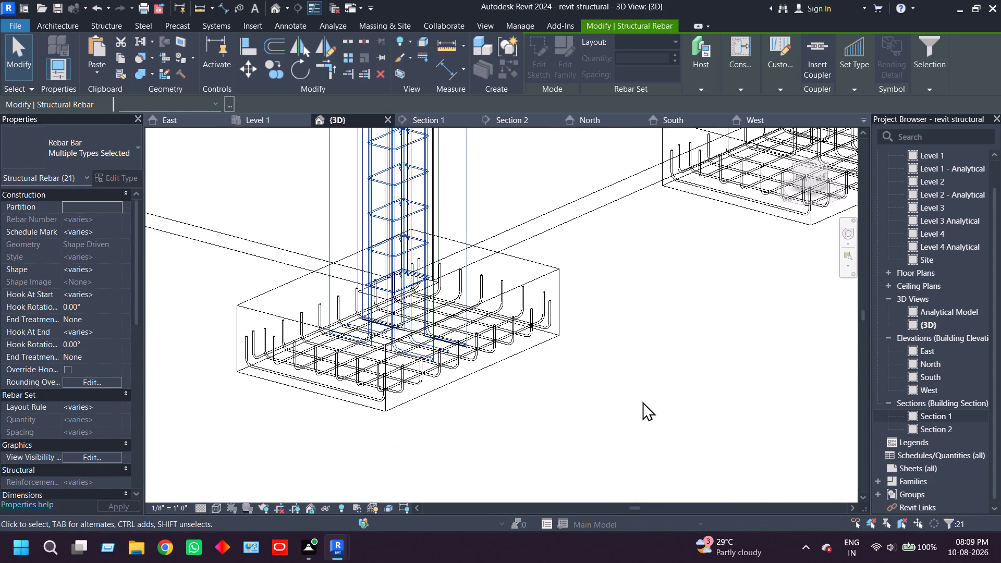
middle_click_drag(648, 405, 393, 354)
scroll(454, 370, "down", 10)
middle_click_drag(446, 363, 560, 491)
middle_click_drag(412, 398, 516, 509)
middle_click_drag(326, 386, 585, 464)
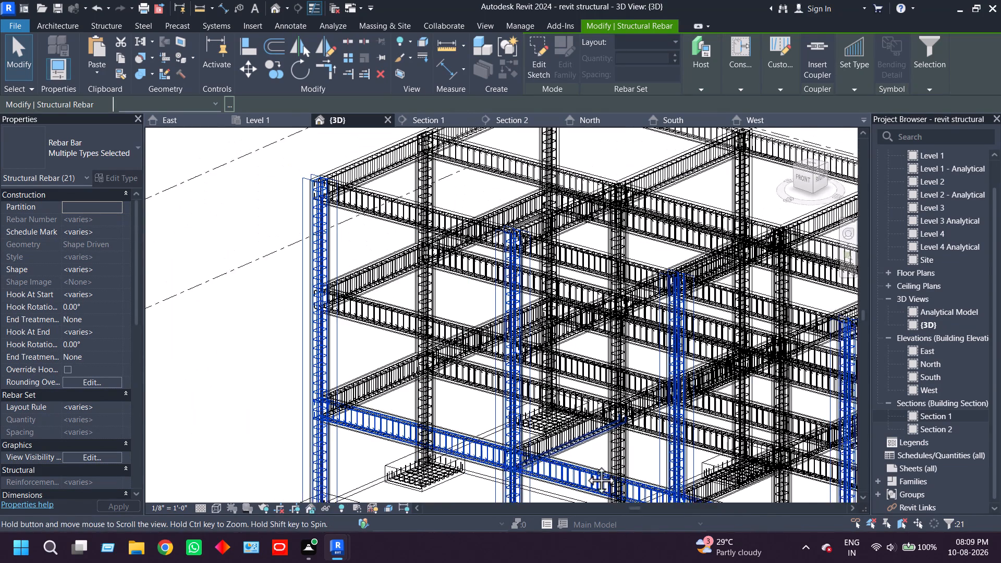
middle_click_drag(585, 464, 589, 467)
scroll(384, 326, "up", 16)
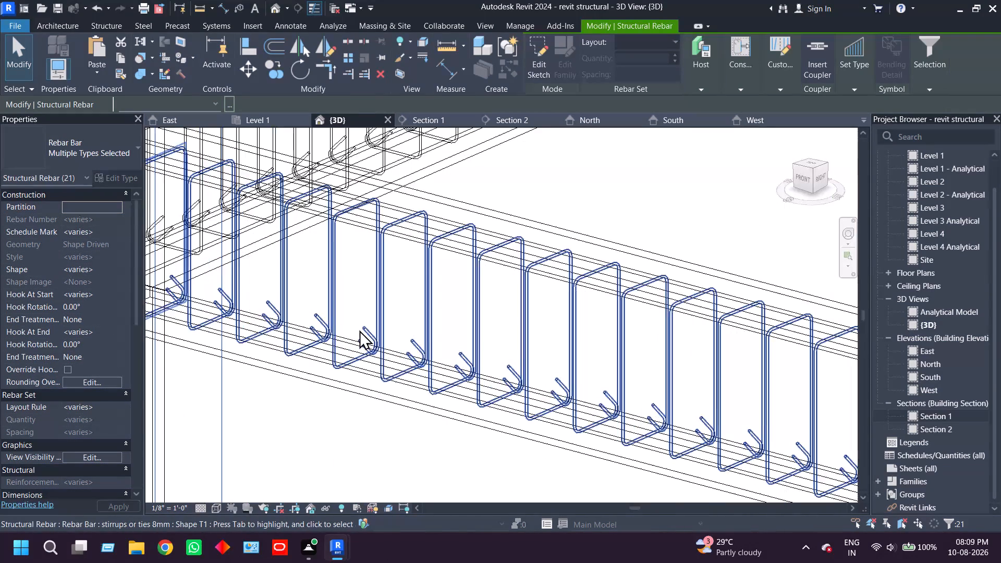
scroll(359, 330, "up", 2)
left_click(369, 393, "ctrl")
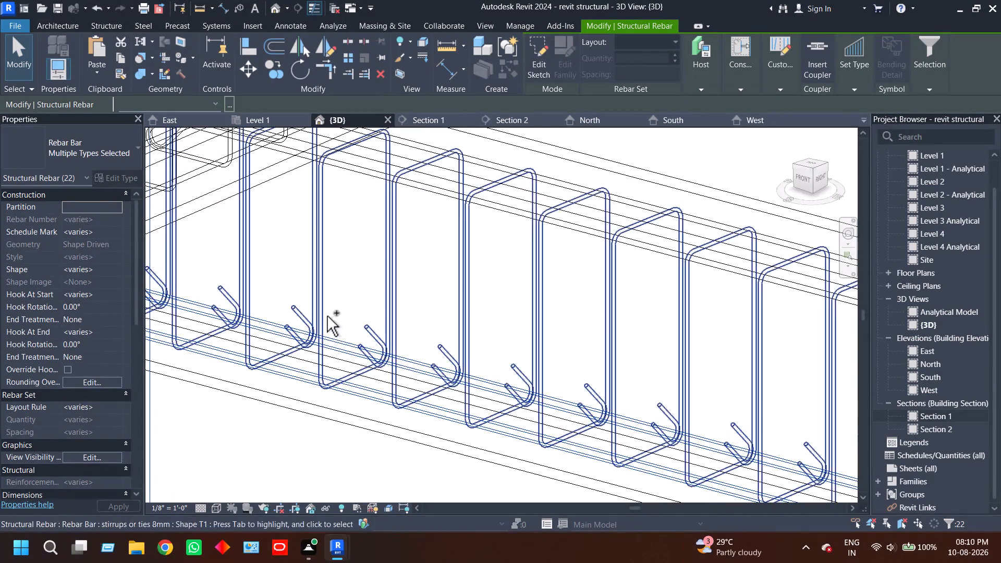
left_click(326, 315, "ctrl")
left_click(428, 193, "ctrl")
scroll(449, 267, "down", 1)
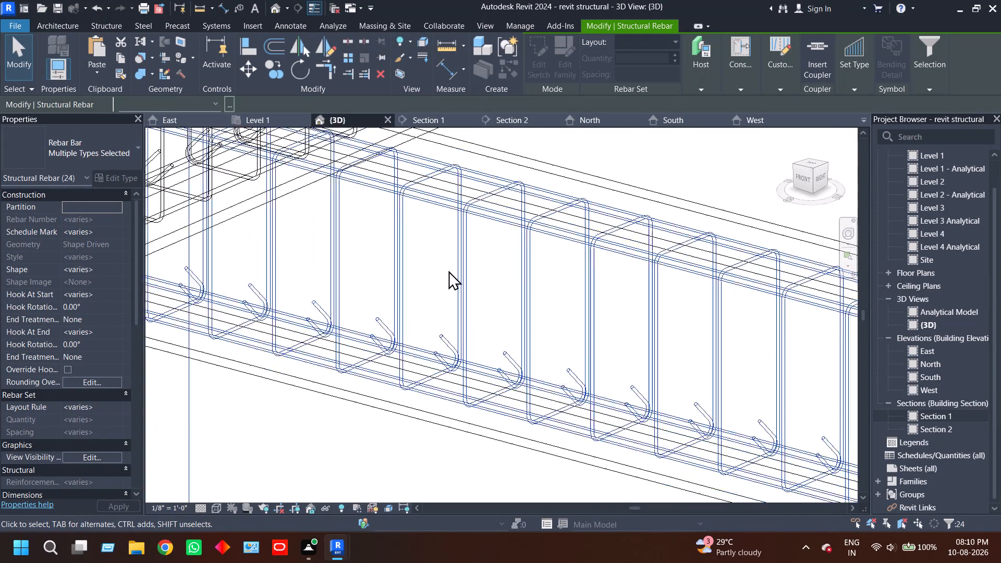
Add the beam 12mm bars and 8mm stirrups of the middle front beam on that second beam level to the selection.
scroll(448, 271, "down", 7)
scroll(605, 345, "down", 1)
middle_click_drag(606, 345, 251, 279)
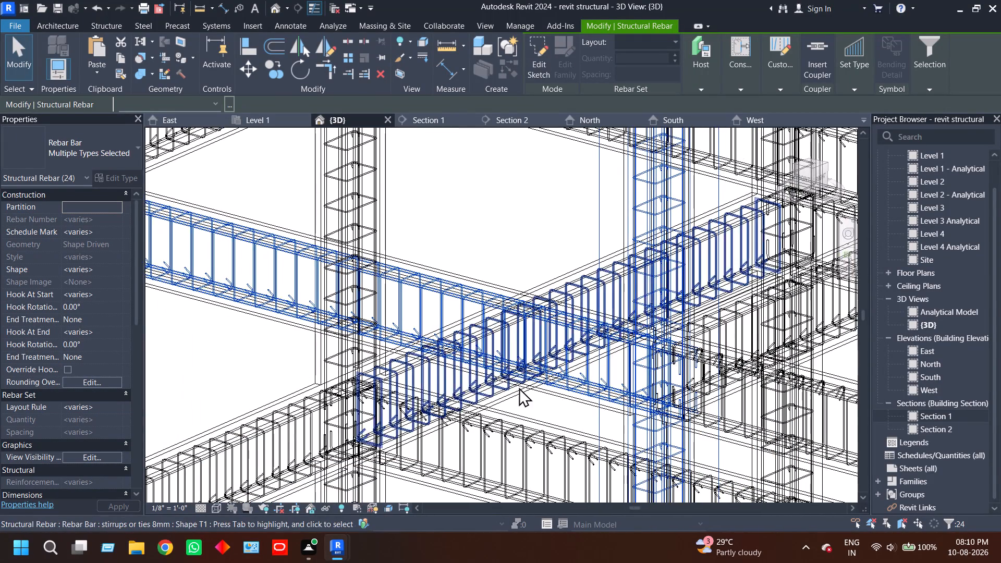
middle_click_drag(519, 387, 298, 268)
scroll(595, 346, "down", 5)
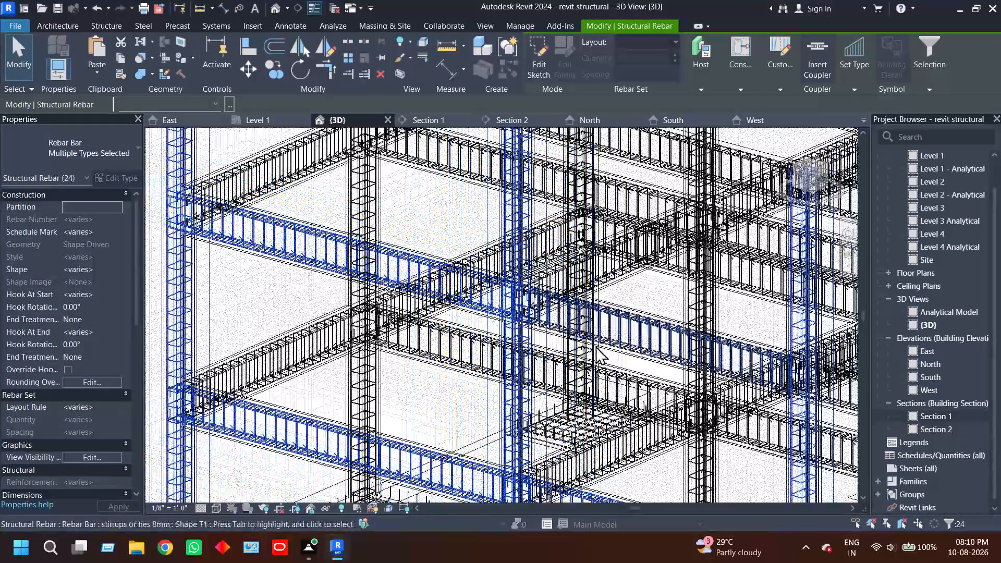
middle_click_drag(595, 346, 529, 348, "shift")
middle_click_drag(526, 357, 358, 374)
scroll(479, 370, "up", 14)
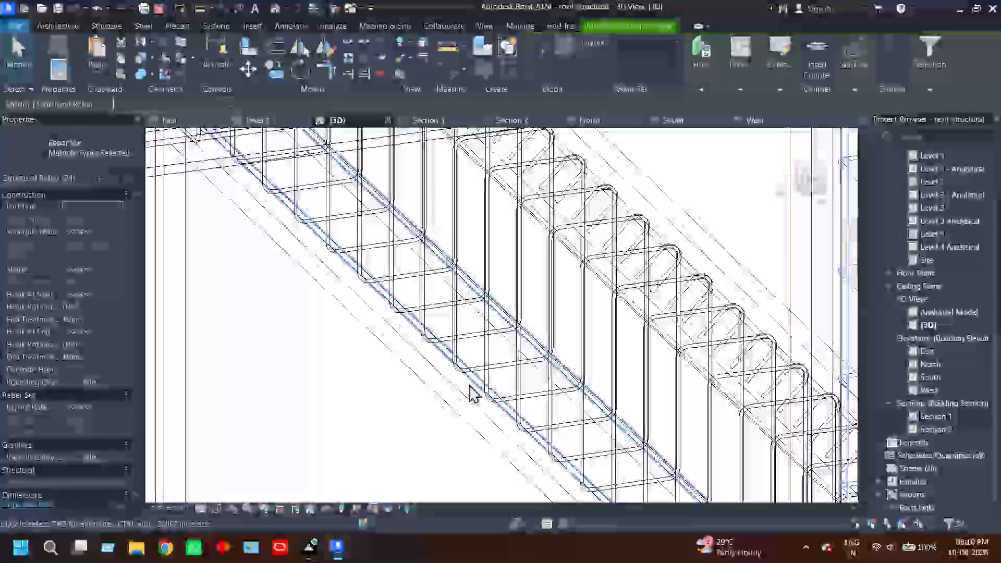
left_click(470, 381, "ctrl")
left_click(460, 345, "ctrl")
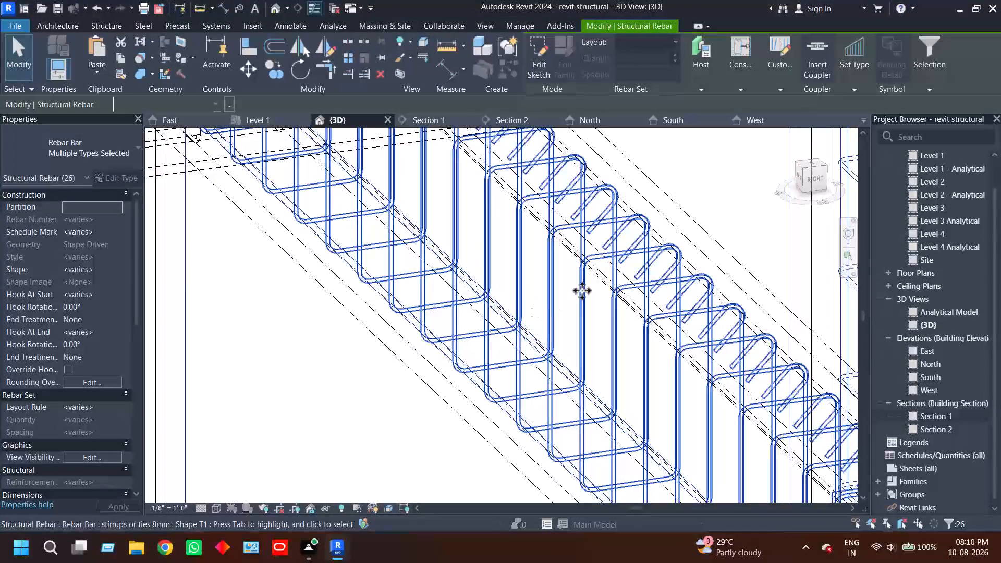
left_click(597, 283, "ctrl")
Add the beam 12mm bars and 8mm stirrups of the last front beam on the second beam level to the selection.
scroll(559, 350, "down", 6)
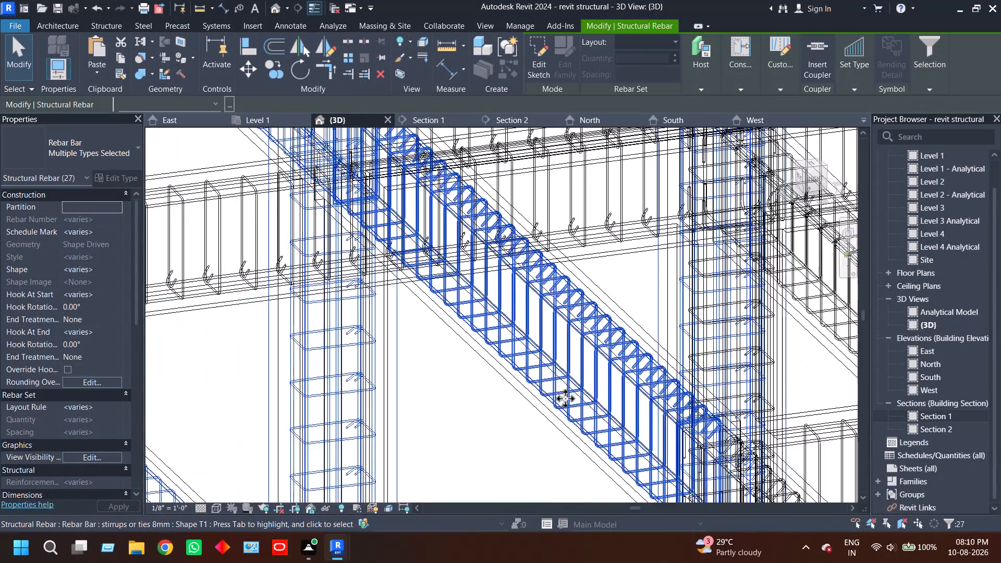
scroll(565, 398, "down", 4)
middle_click_drag(565, 415, 392, 309)
middle_click_drag(499, 429, 411, 348)
middle_click_drag(458, 384, 381, 384, "shift")
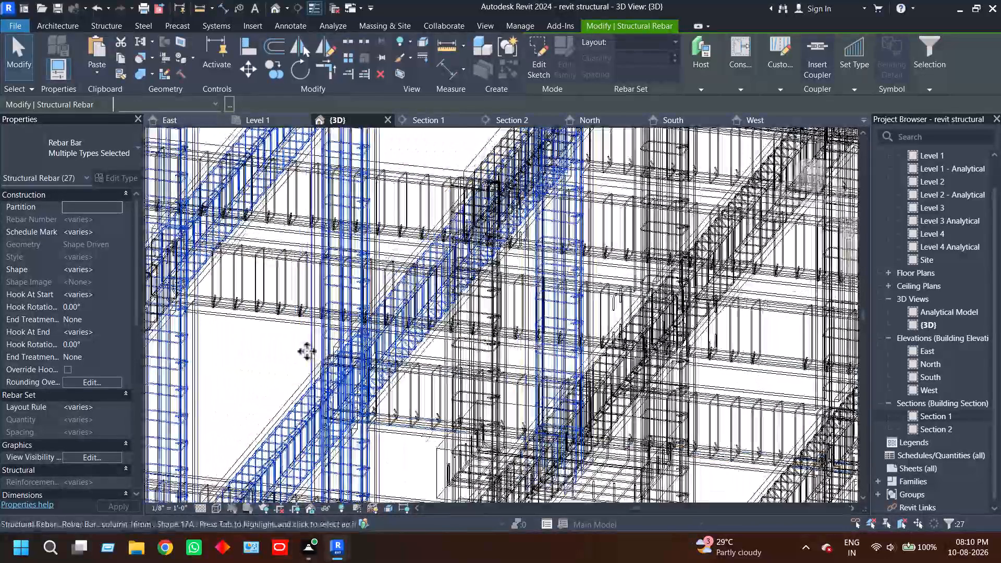
scroll(307, 351, "down", 2)
middle_click_drag(268, 342, 550, 335)
scroll(426, 360, "up", 5)
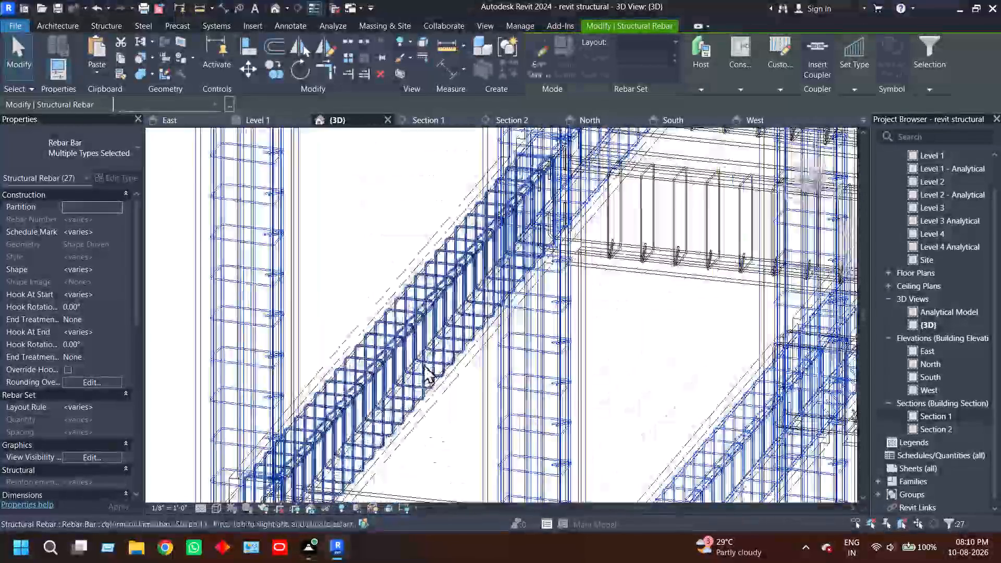
scroll(423, 364, "up", 6)
left_click(454, 406, "ctrl")
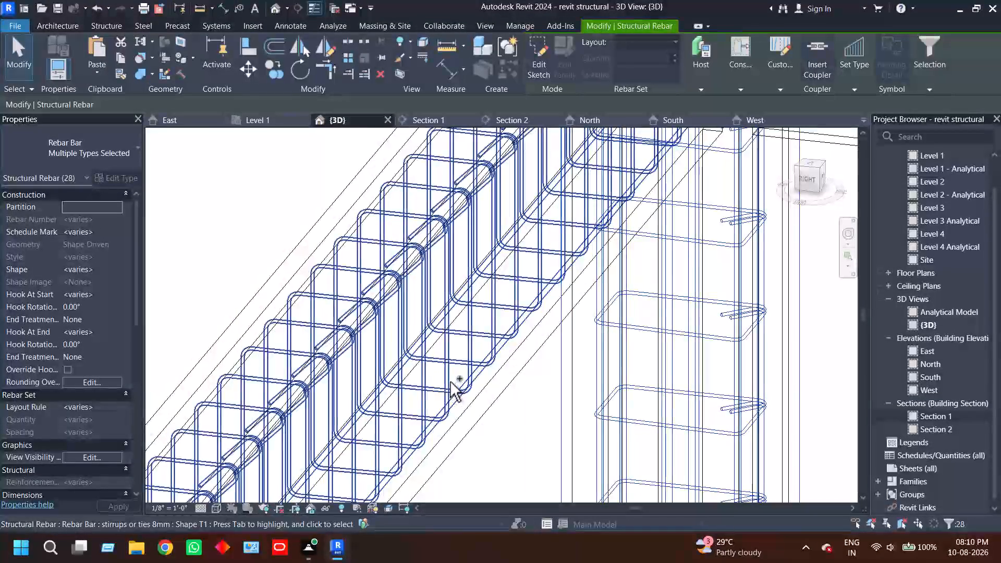
left_click(450, 382, "ctrl")
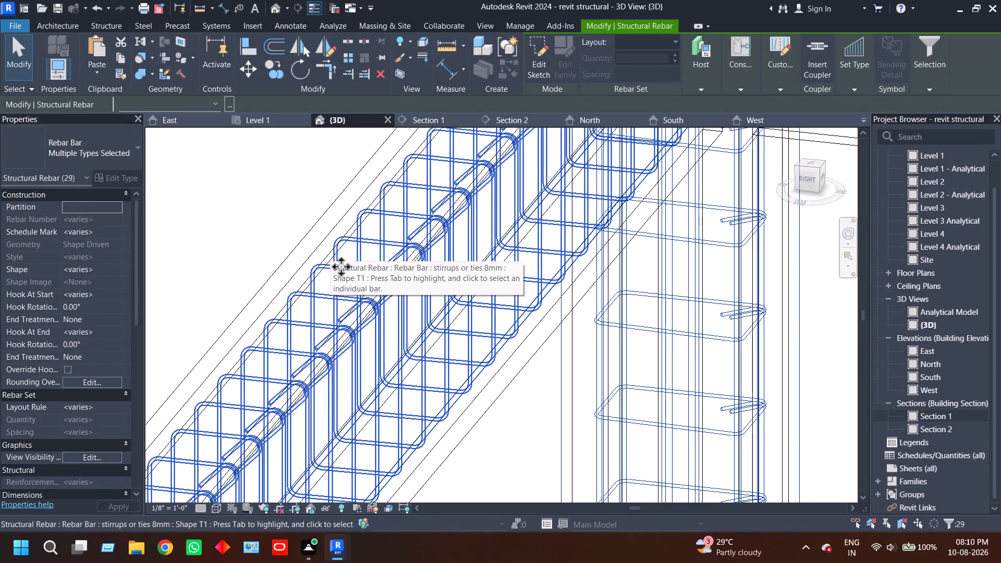
scroll(329, 267, "up", 7)
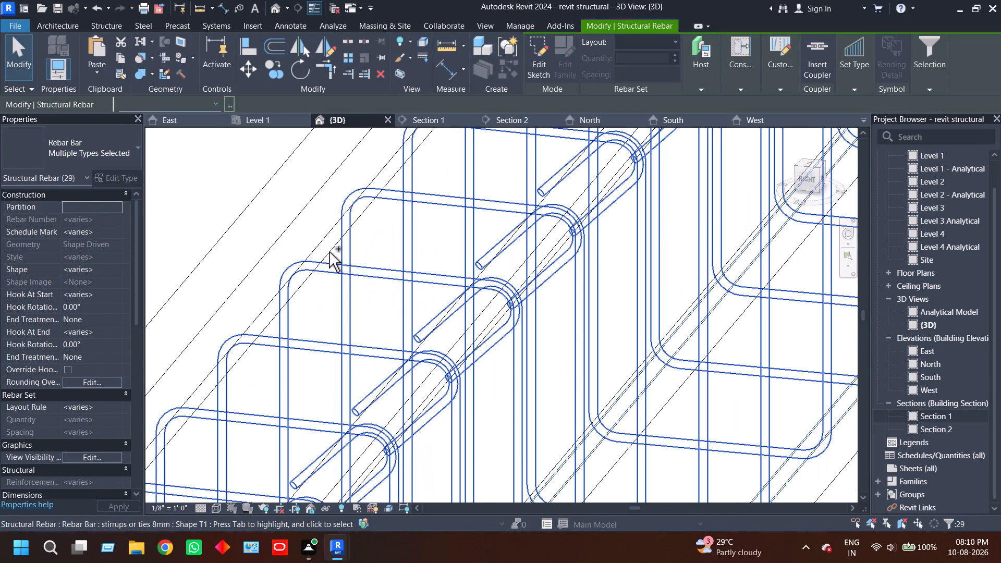
left_click(329, 252, "ctrl")
Add the bottom and top beam 12mm bars and 8mm stirrups of the first front beam on the top level to the selection.
scroll(405, 311, "down", 18)
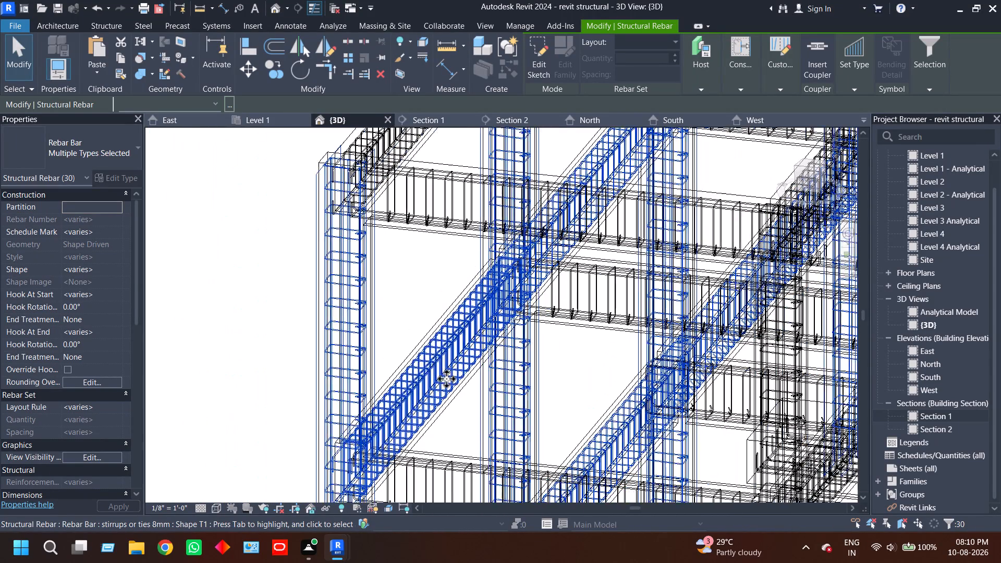
middle_click_drag(401, 299, 436, 479)
scroll(467, 319, "up", 12)
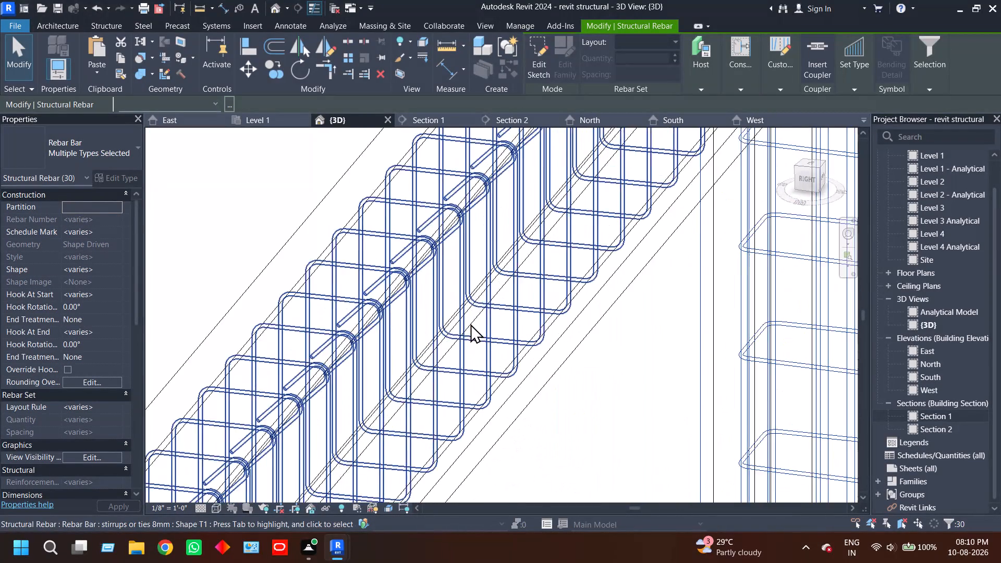
scroll(470, 324, "up", 4)
left_click(524, 425, "ctrl")
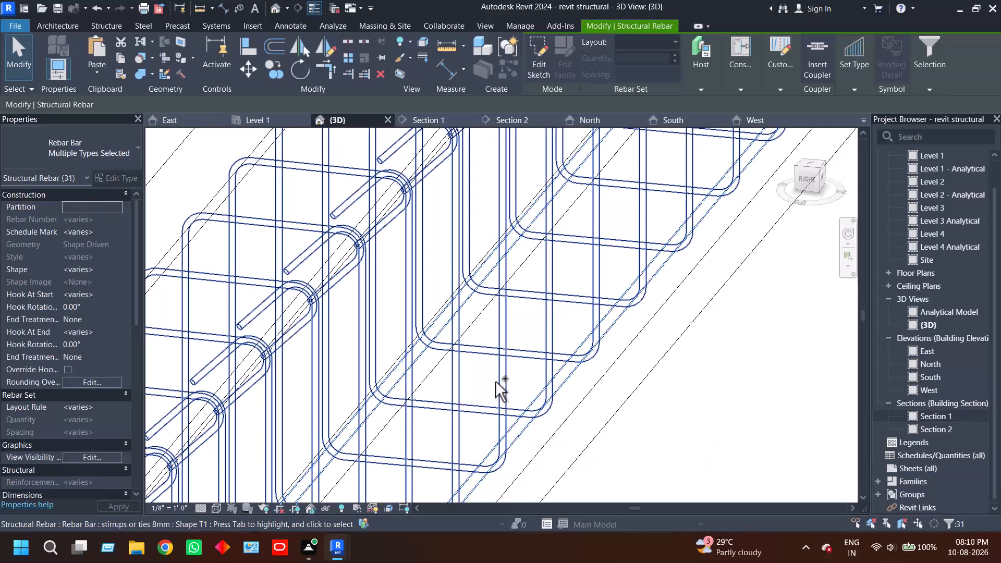
left_click(503, 380, "ctrl")
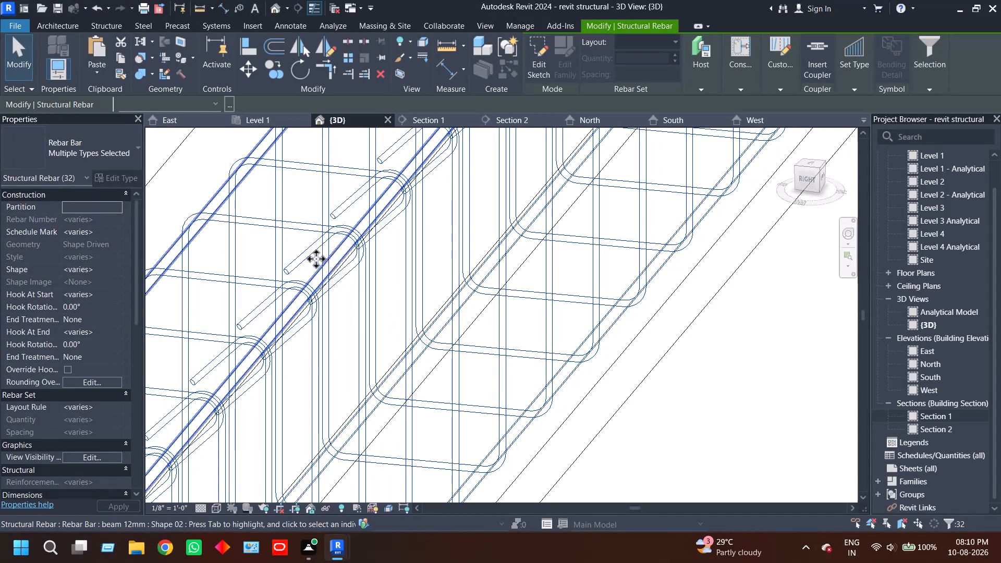
left_click(170, 246, "ctrl")
Add the beam 12mm bars and 8mm stirrups of the middle front beam on the top level to the selection.
scroll(438, 312, "down", 6)
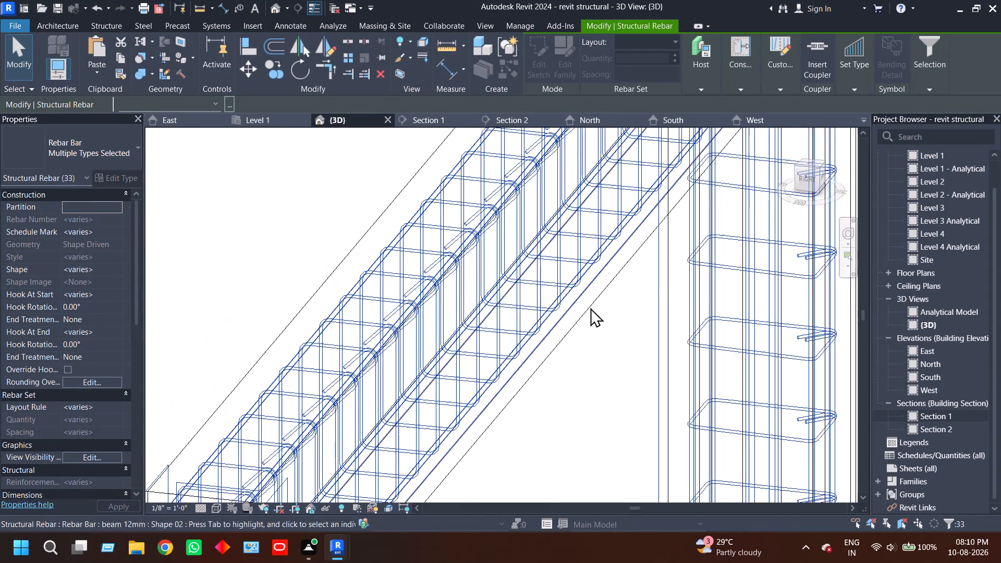
middle_click_drag(648, 281, 489, 511)
scroll(705, 362, "down", 1)
middle_click_drag(717, 358, 584, 369, "shift")
scroll(570, 323, "down", 3)
middle_click_drag(569, 300, 548, 540)
scroll(452, 353, "up", 6)
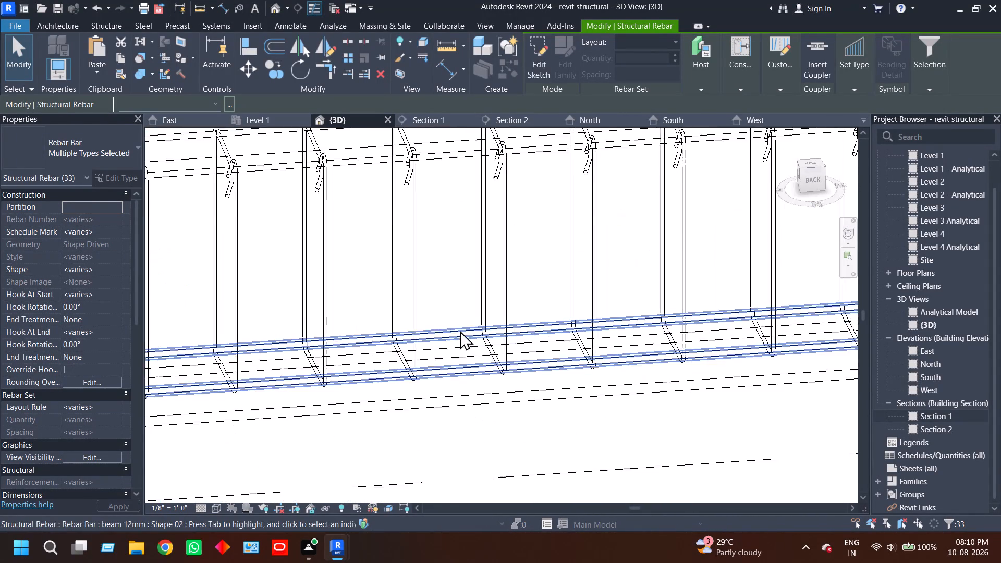
scroll(460, 331, "up", 3)
left_click(479, 382, "ctrl")
left_click(531, 283, "ctrl")
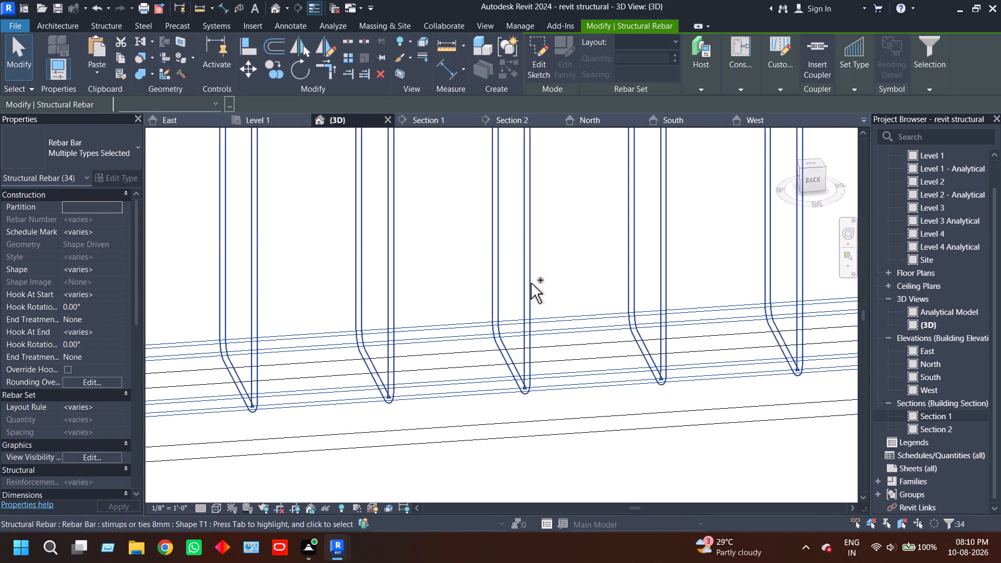
scroll(558, 274, "down", 3)
middle_click_drag(558, 274, 568, 410)
scroll(580, 288, "up", 3)
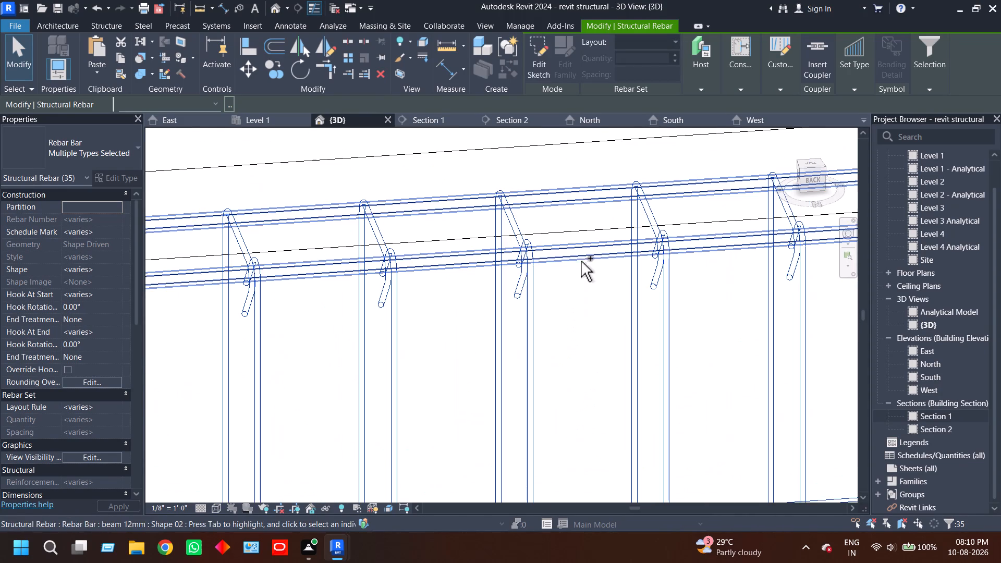
left_click(581, 260, "ctrl")
Add the beam 12mm bars and 8mm stirrups of the last front beam on the top level to the selection.
scroll(632, 365, "down", 9)
middle_click_drag(689, 383, 235, 458)
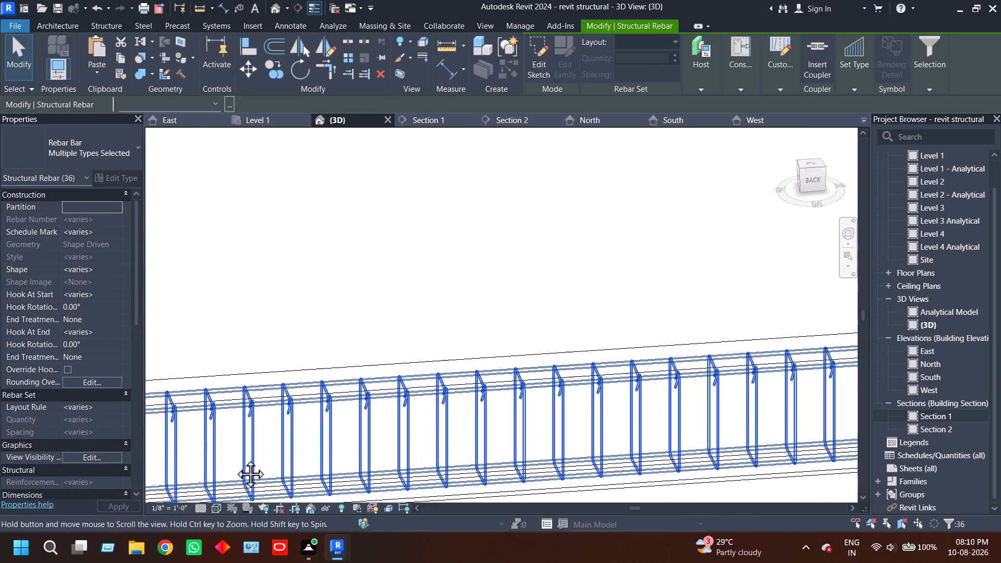
middle_click_drag(235, 458, 212, 462)
middle_click_drag(613, 432, 263, 431)
middle_click_drag(734, 415, 433, 444)
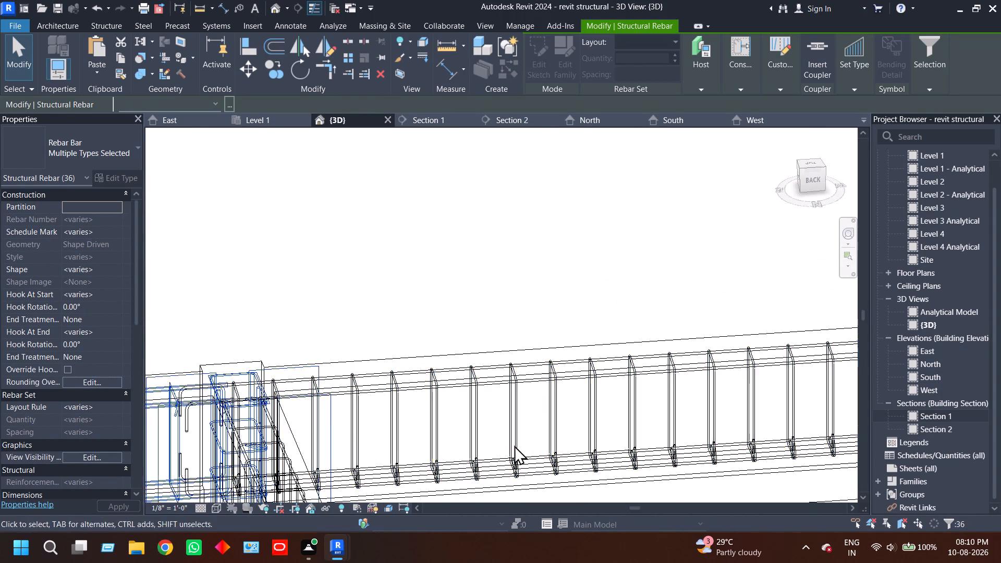
scroll(514, 445, "up", 6)
left_click(573, 468, "ctrl")
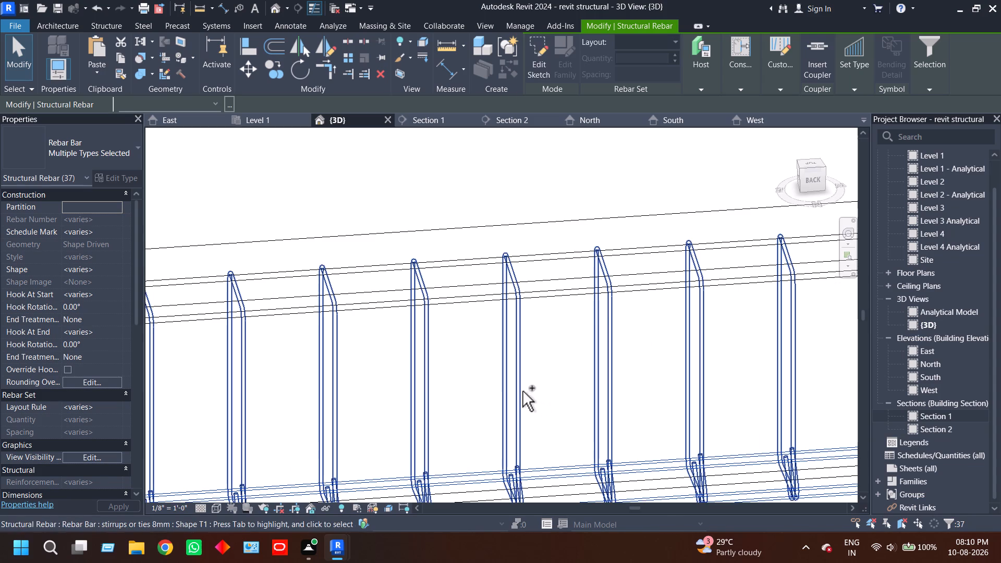
left_click(522, 391, "ctrl")
left_click(547, 291, "ctrl")
Set all the selected front column and beam rebar to show unobscured in the {3D} view.
scroll(577, 387, "down", 3)
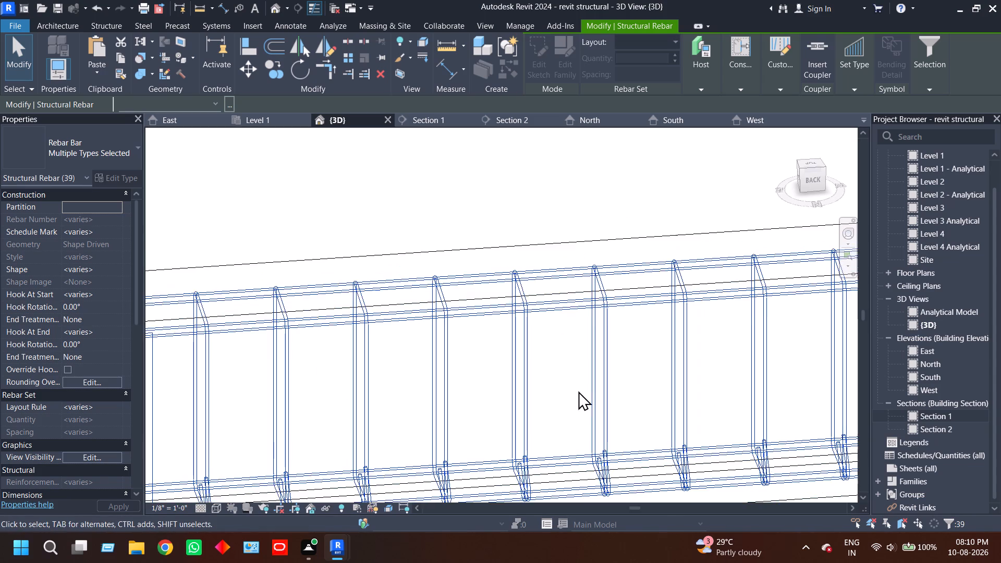
scroll(578, 391, "down", 15)
middle_click_drag(770, 429, 596, 359)
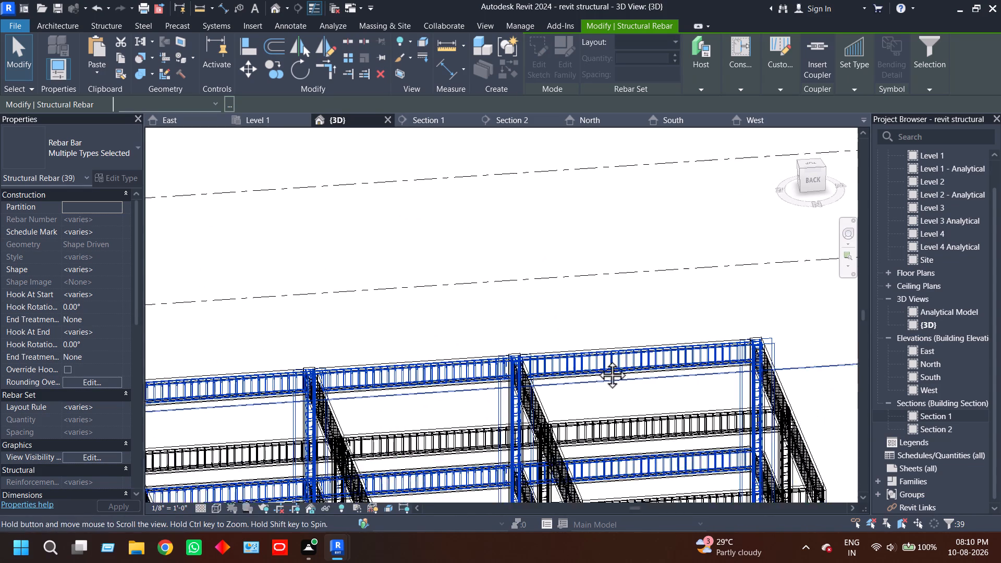
middle_click_drag(596, 359, 572, 354)
scroll(559, 366, "down", 3)
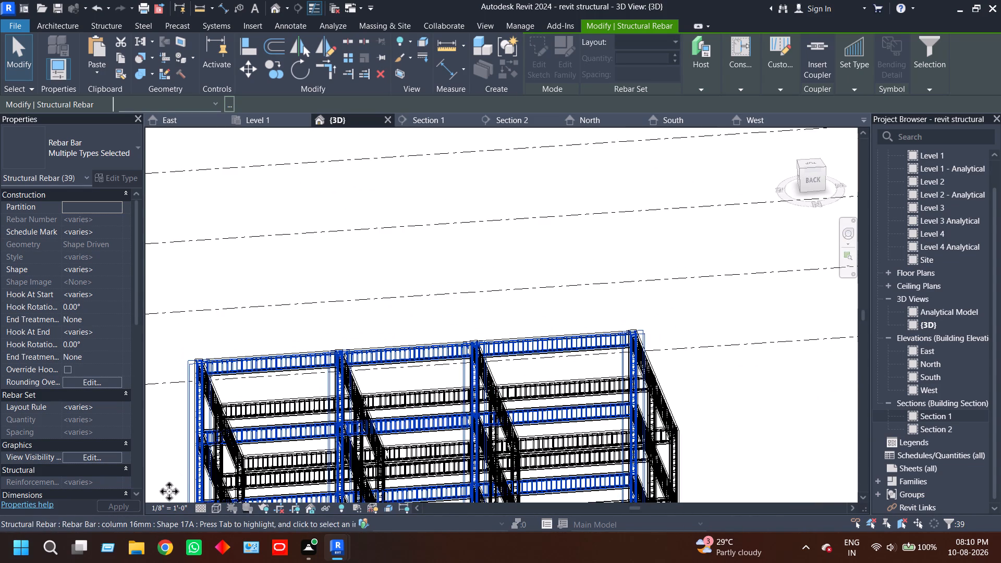
left_click(108, 458)
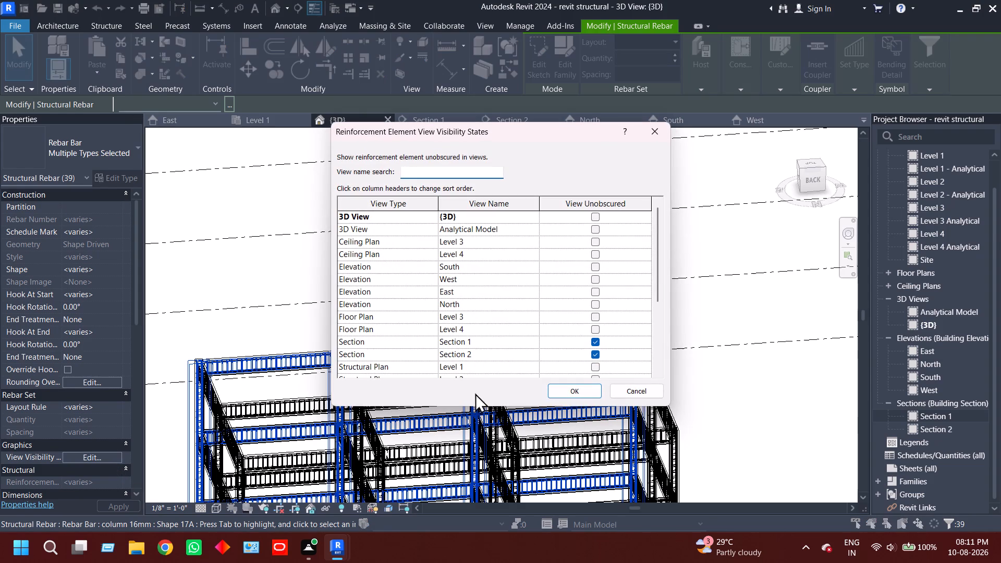
left_click(598, 217)
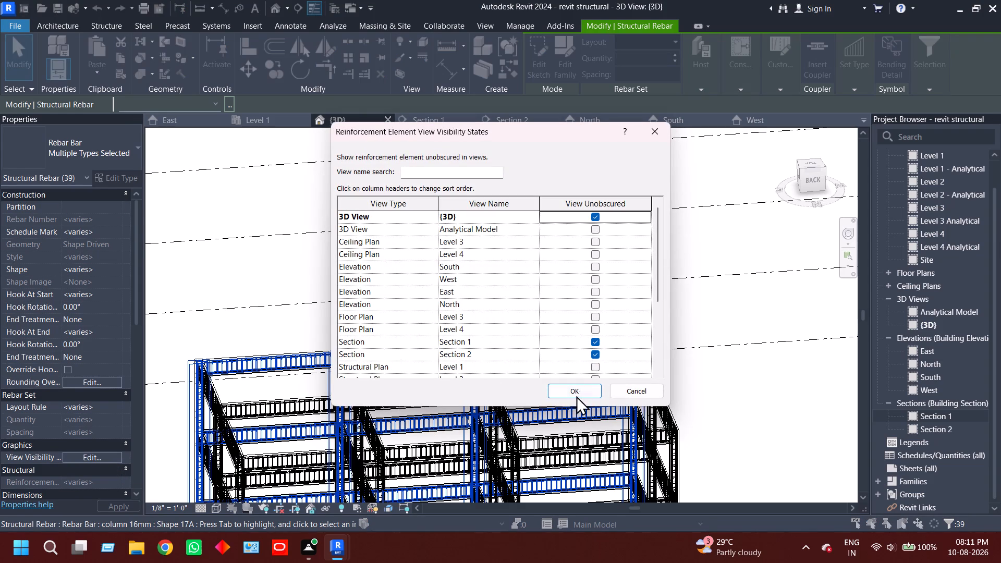
left_click(570, 387)
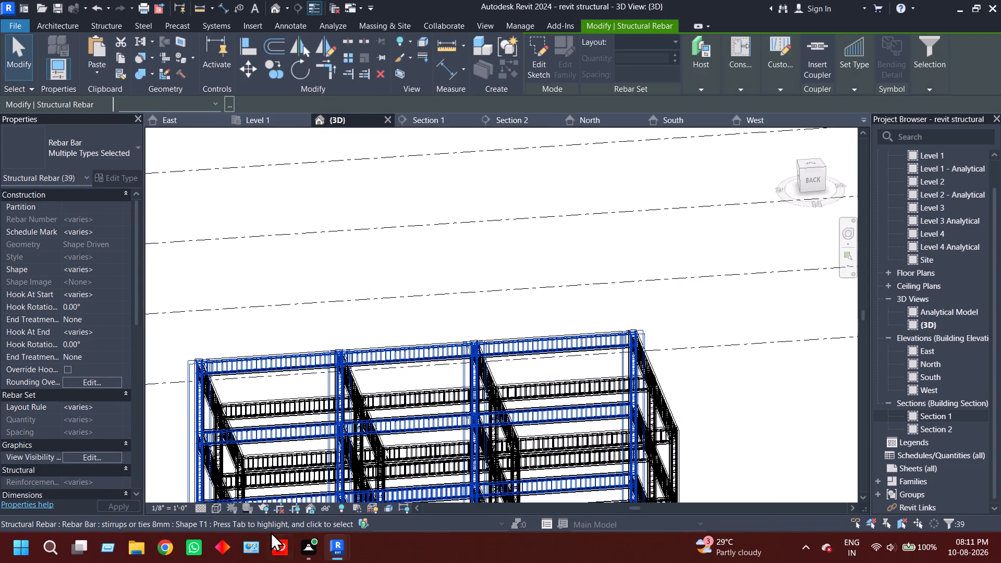
Change the 3D view's visual style from wireframe to Realistic and clear the rebar selection.
left_click(215, 508)
left_click(243, 494)
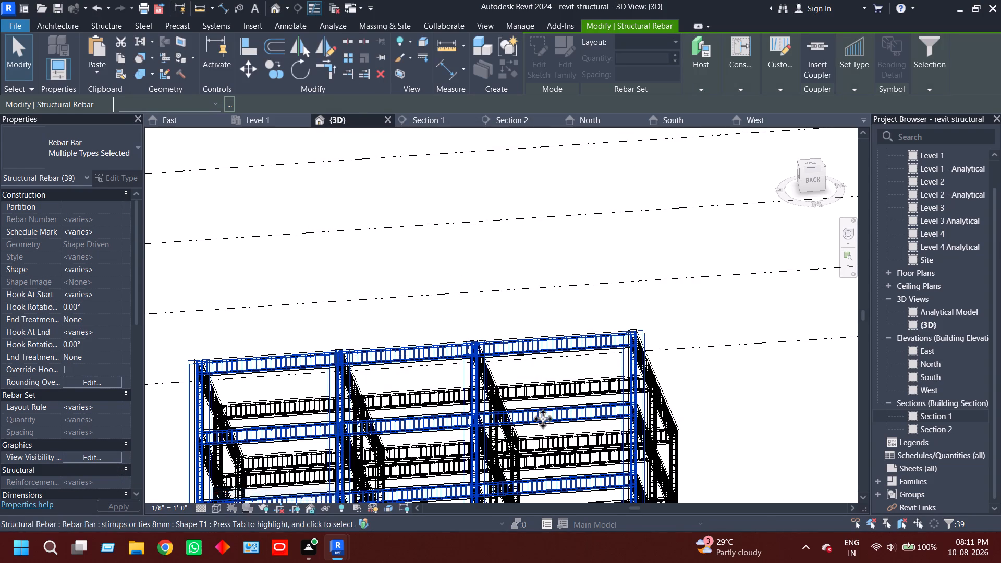
left_click(729, 398)
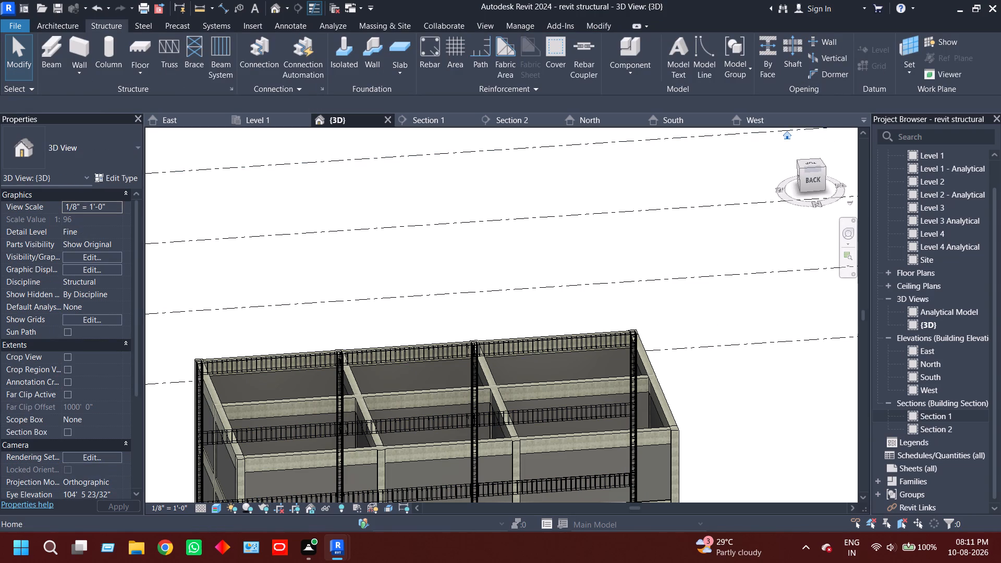
Return to the home view and examine the rebar display in the front footings, columns and beams.
left_click(787, 140)
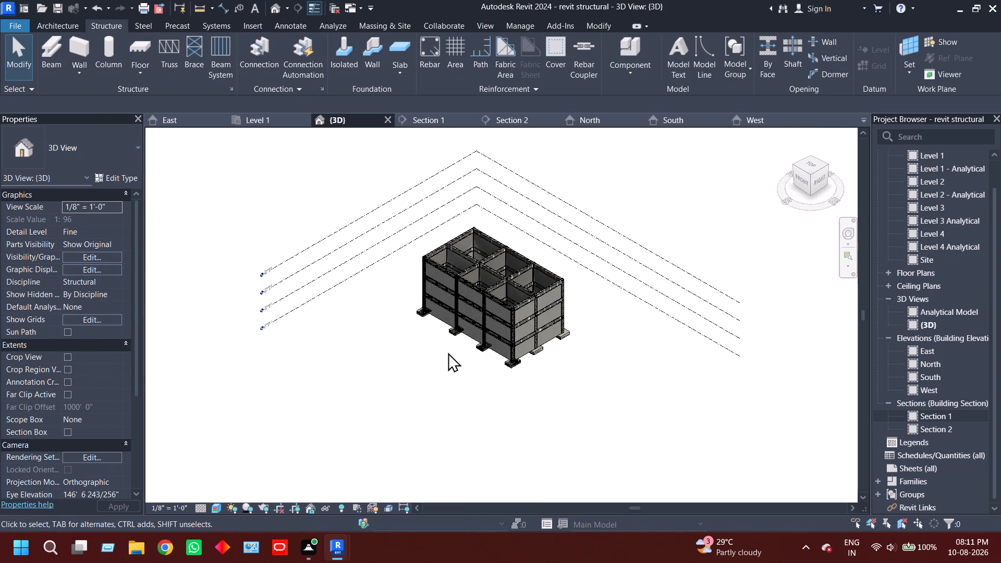
scroll(457, 346, "up", 10)
middle_click_drag(386, 458, 430, 429, "shift")
scroll(433, 428, "down", 2)
middle_click_drag(389, 453, 541, 501)
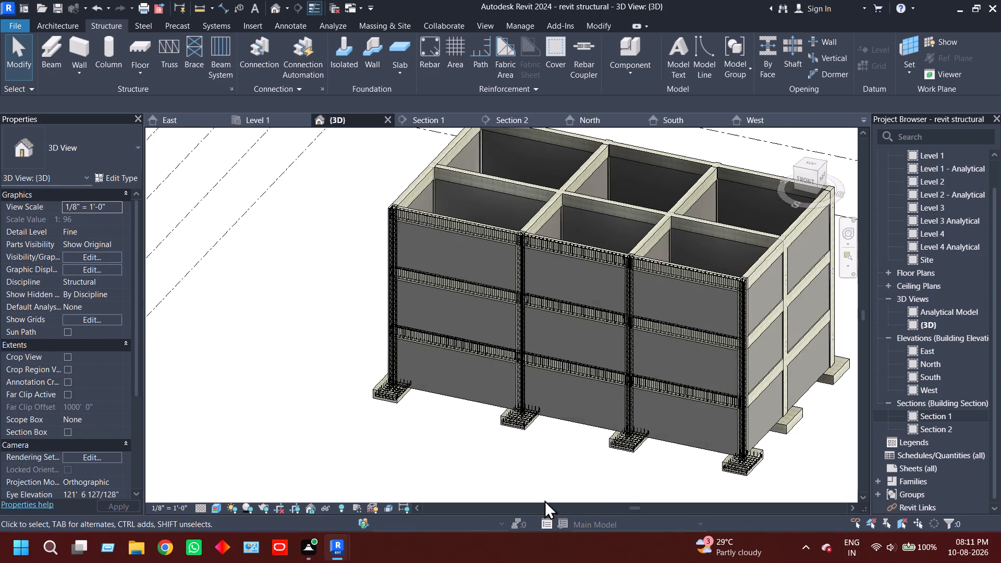
scroll(466, 446, "up", 7)
scroll(676, 344, "up", 8)
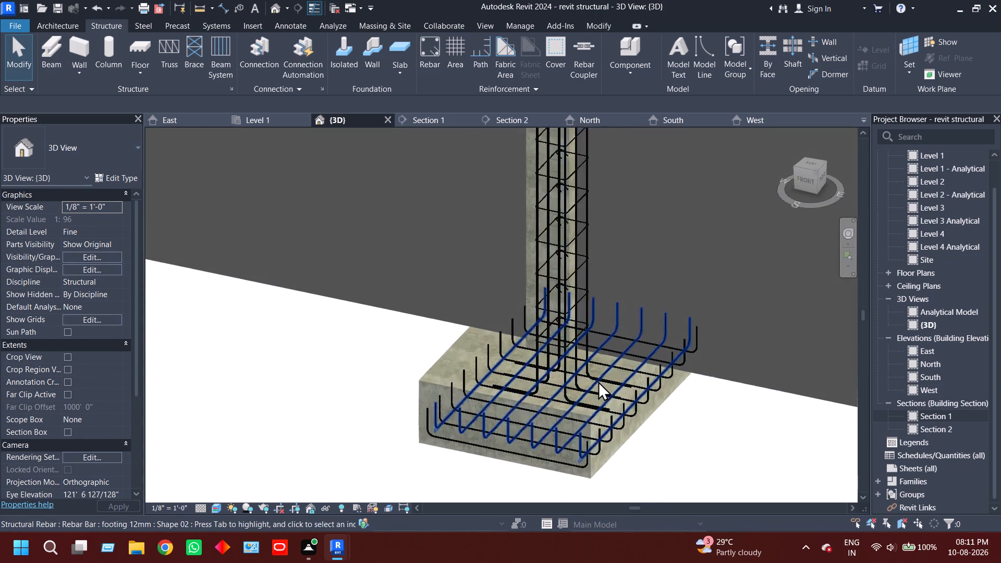
scroll(598, 381, "up", 1)
scroll(726, 459, "down", 8)
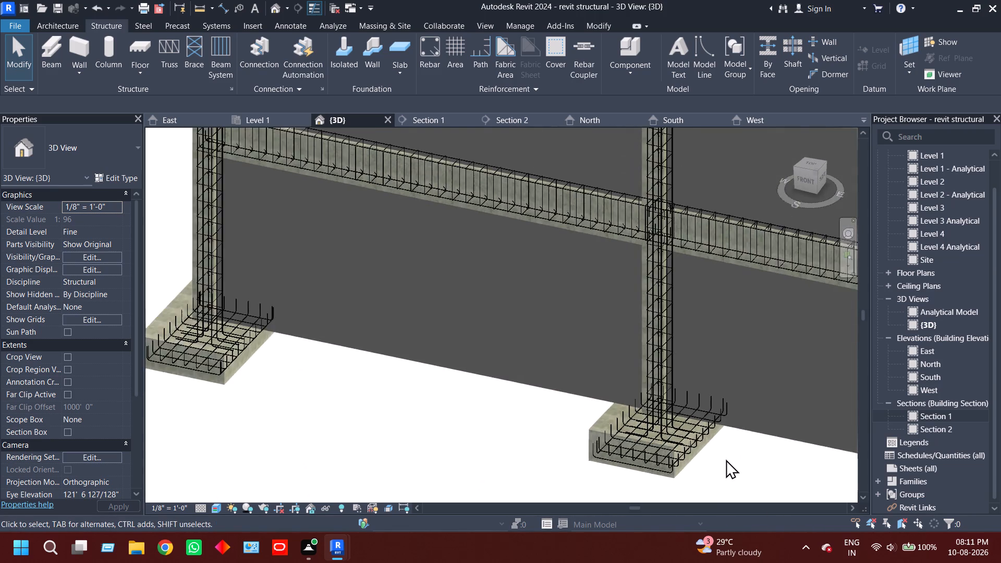
scroll(726, 459, "down", 3)
middle_click_drag(502, 455, 588, 472, "shift")
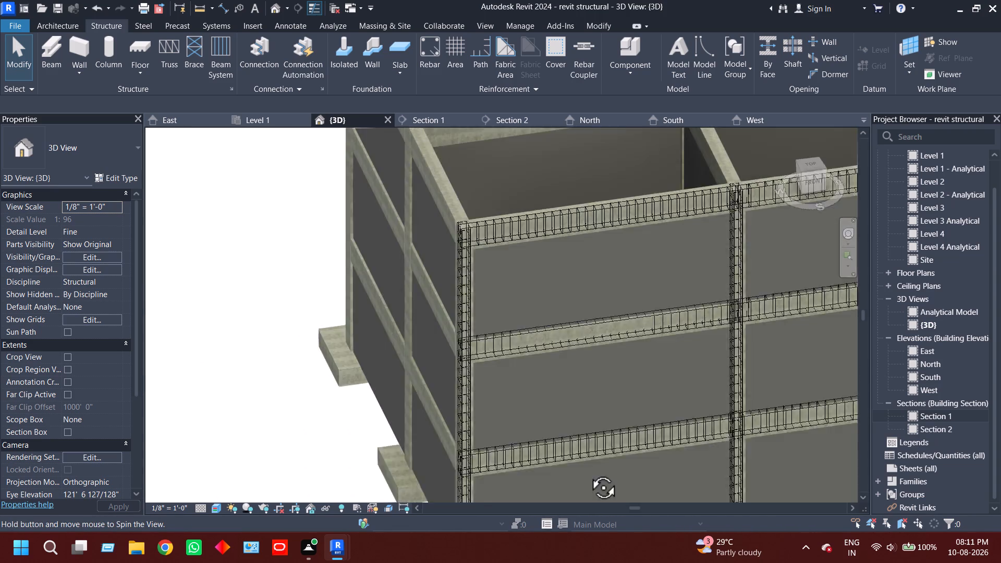
middle_click_drag(588, 472, 595, 472, "shift")
middle_click_drag(596, 472, 556, 368)
middle_click_drag(524, 458, 539, 372)
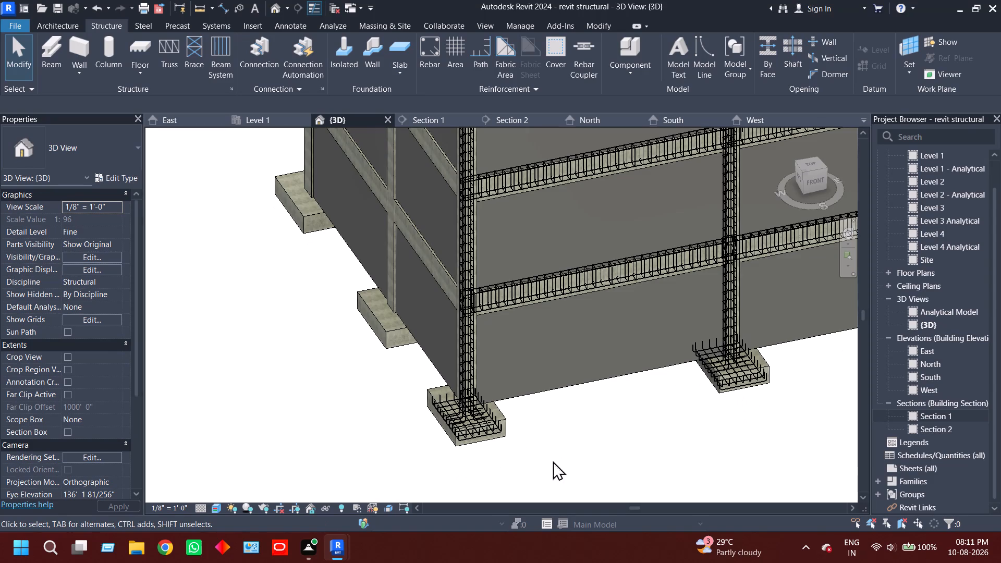
middle_click_drag(573, 450, 453, 562)
scroll(576, 451, "down", 5)
Examine the rebar at the top front corner where the end beam meets the corner column.
middle_click_drag(623, 429, 575, 458)
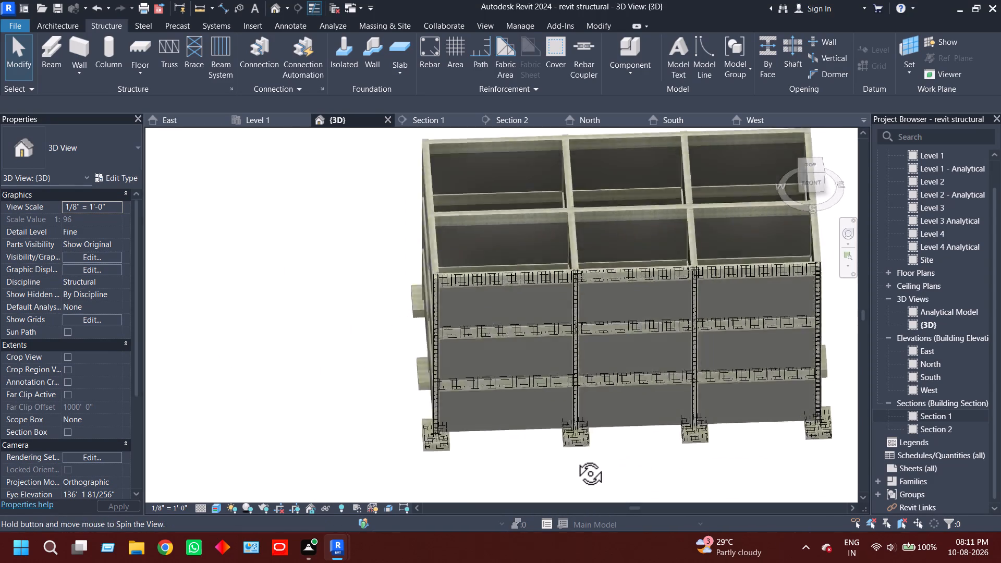
middle_click_drag(575, 458, 503, 417)
scroll(771, 370, "up", 7)
middle_click_drag(778, 359, 664, 485)
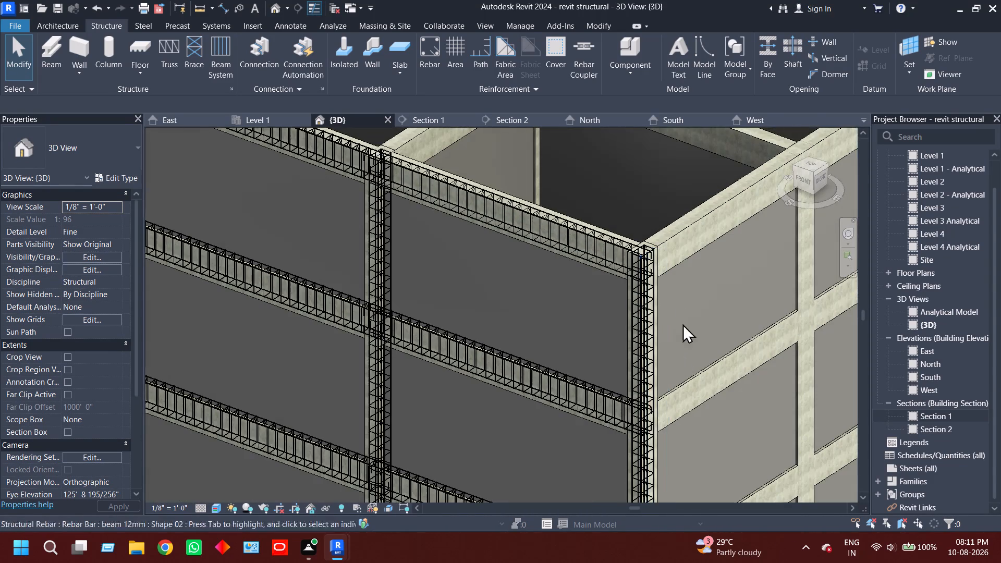
scroll(682, 268, "up", 13)
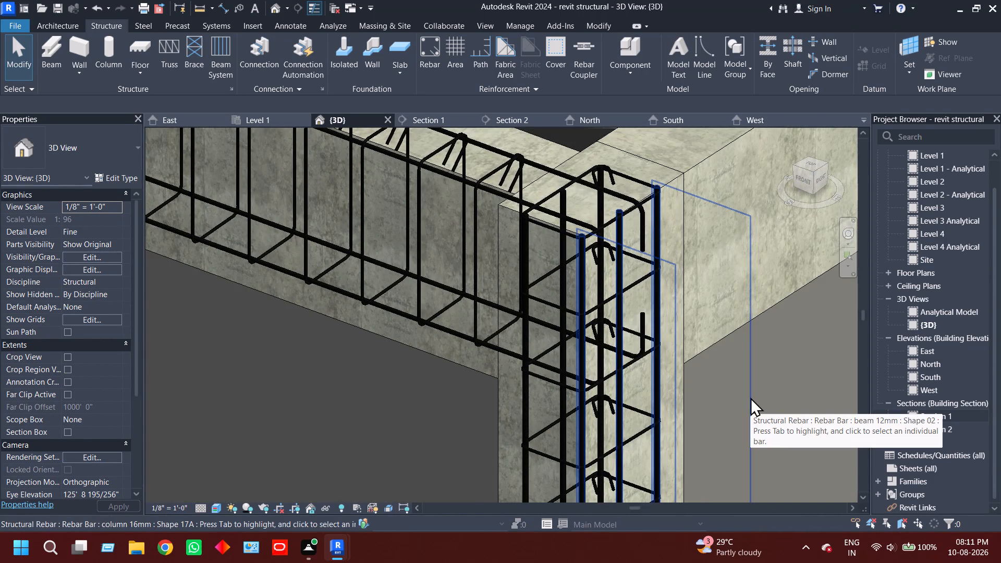
scroll(750, 397, "down", 2)
scroll(652, 350, "up", 7)
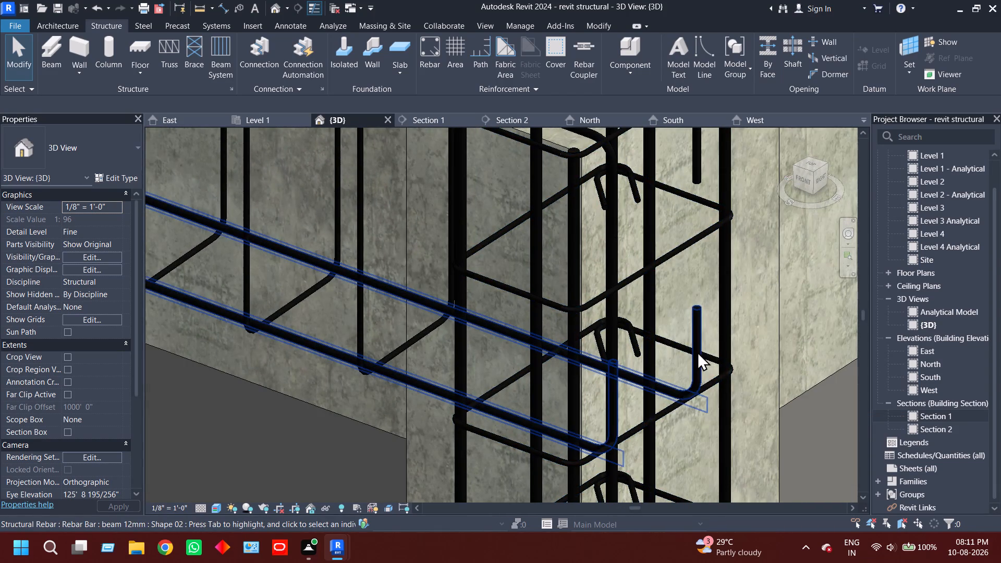
Save the project with the whole structure in view.
scroll(695, 354, "down", 19)
middle_click_drag(348, 400, 604, 312)
scroll(495, 342, "down", 5)
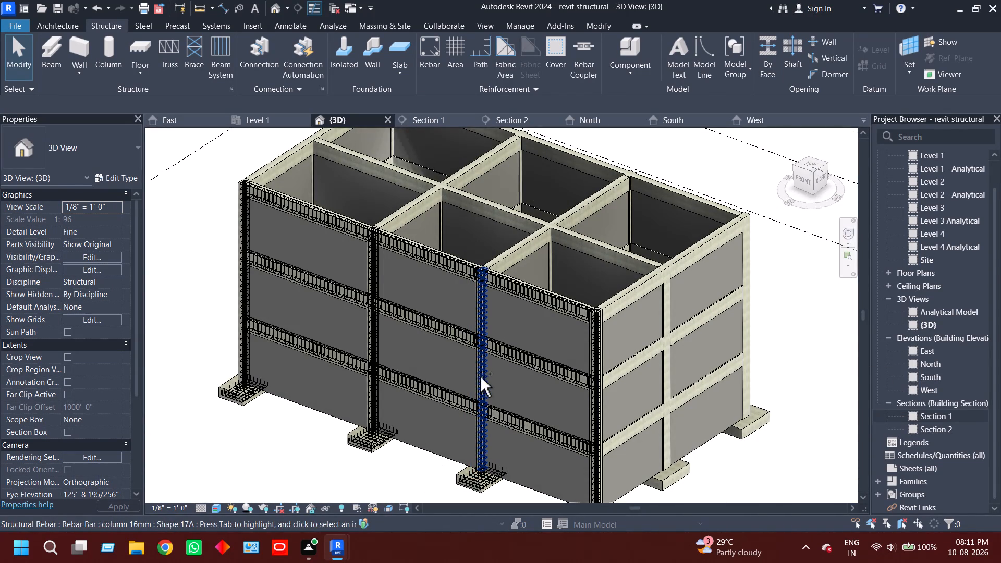
key("ctrl+s")
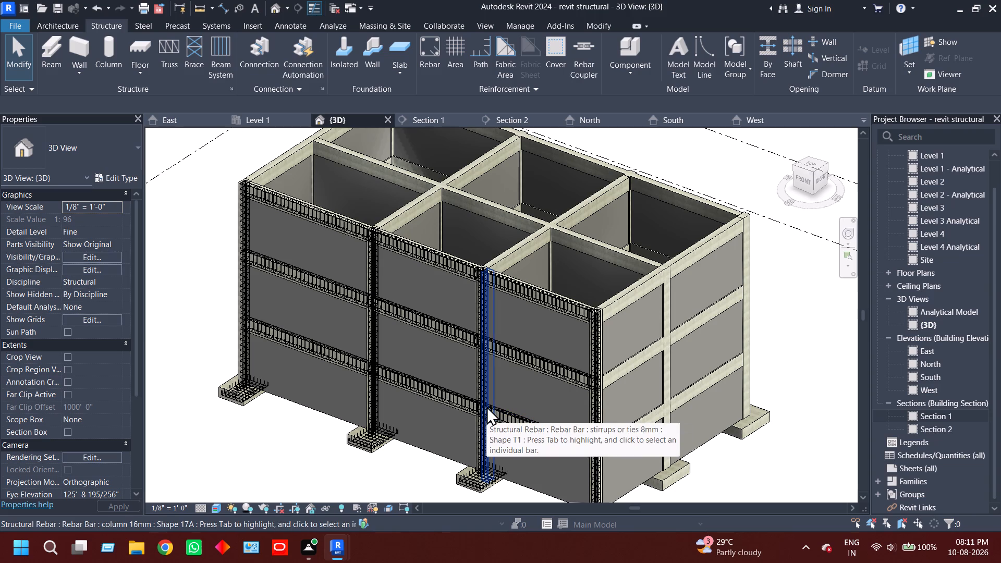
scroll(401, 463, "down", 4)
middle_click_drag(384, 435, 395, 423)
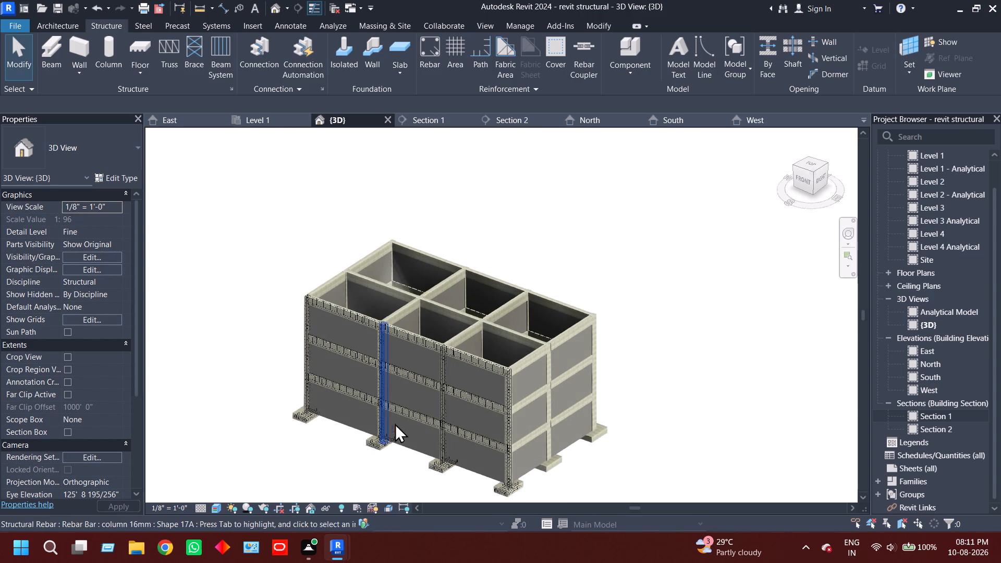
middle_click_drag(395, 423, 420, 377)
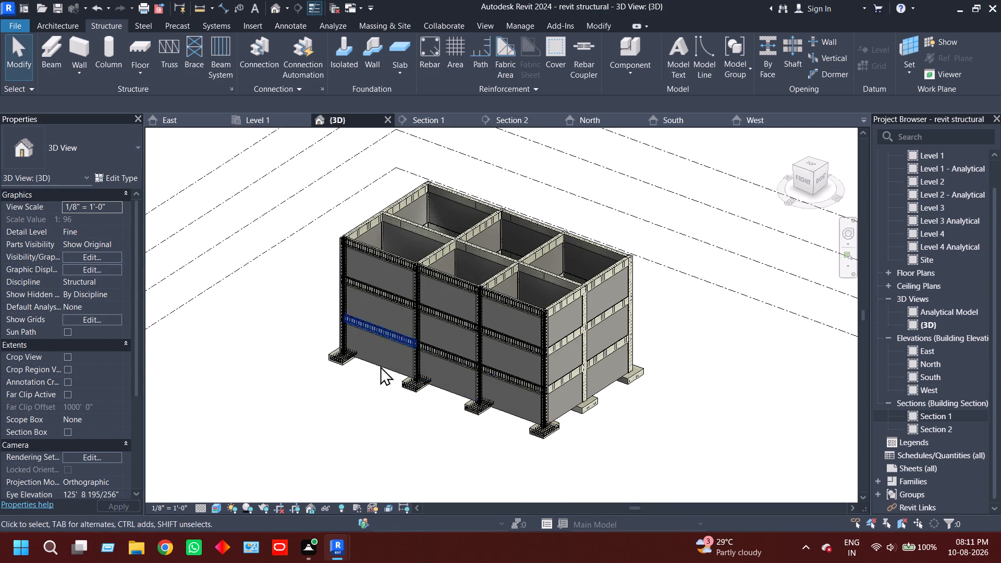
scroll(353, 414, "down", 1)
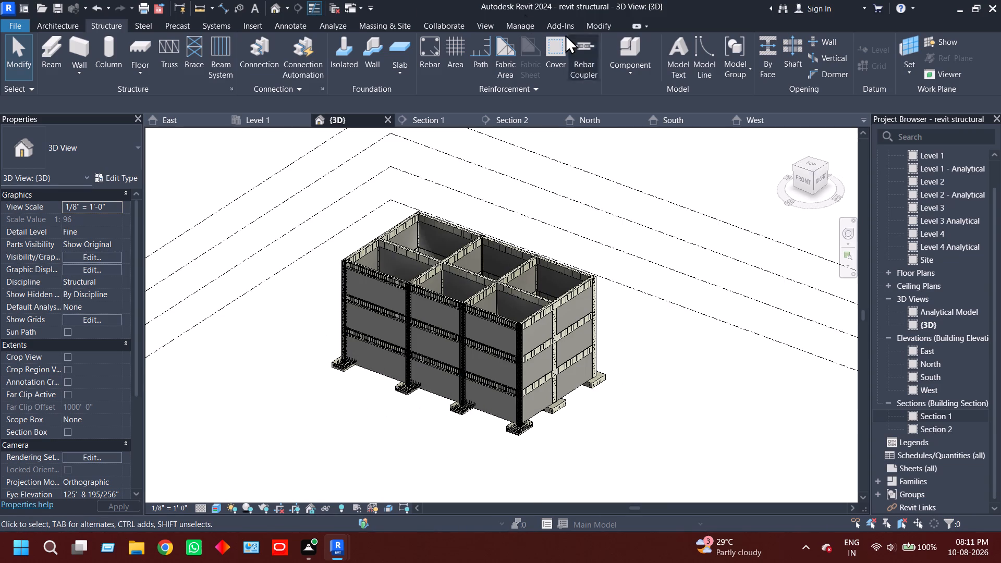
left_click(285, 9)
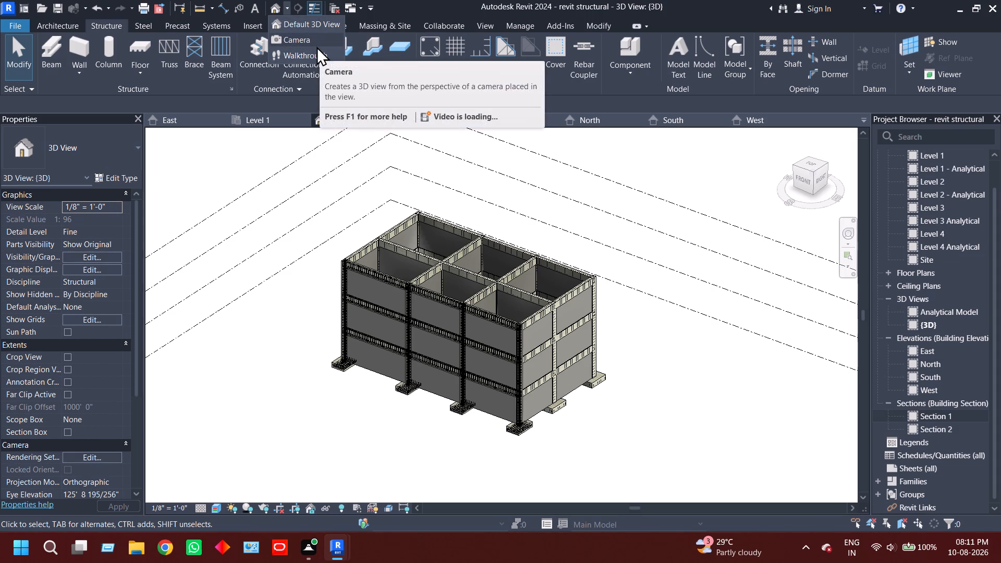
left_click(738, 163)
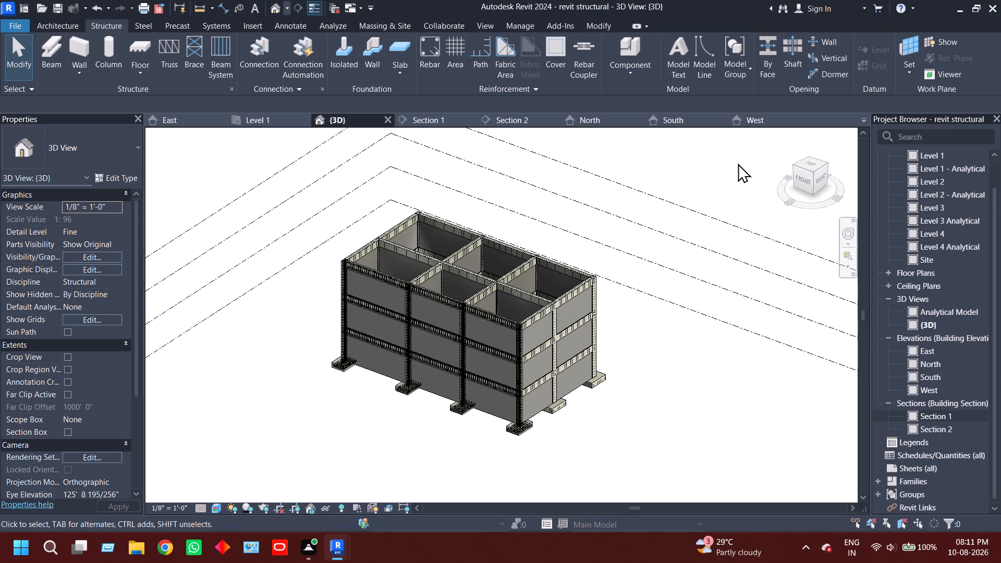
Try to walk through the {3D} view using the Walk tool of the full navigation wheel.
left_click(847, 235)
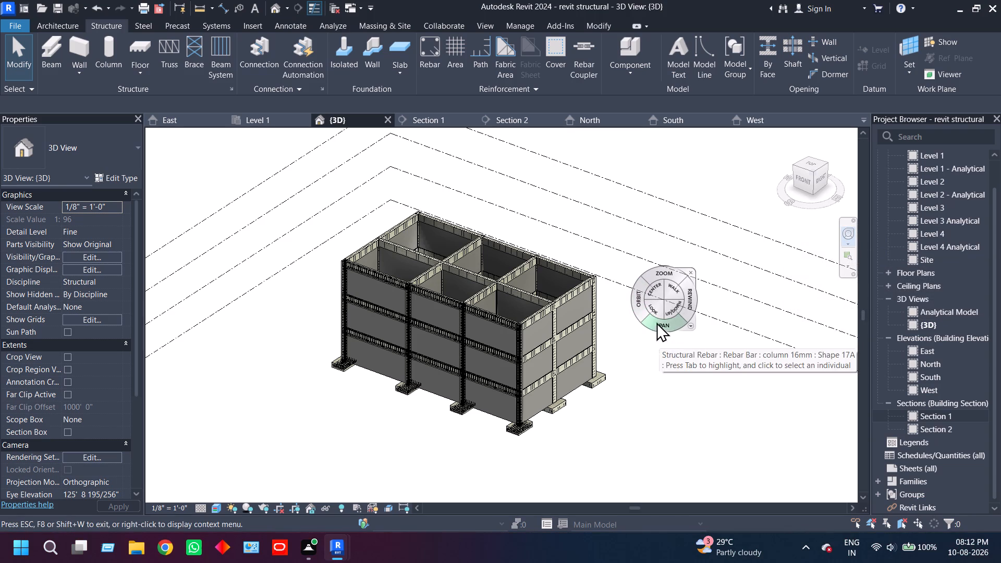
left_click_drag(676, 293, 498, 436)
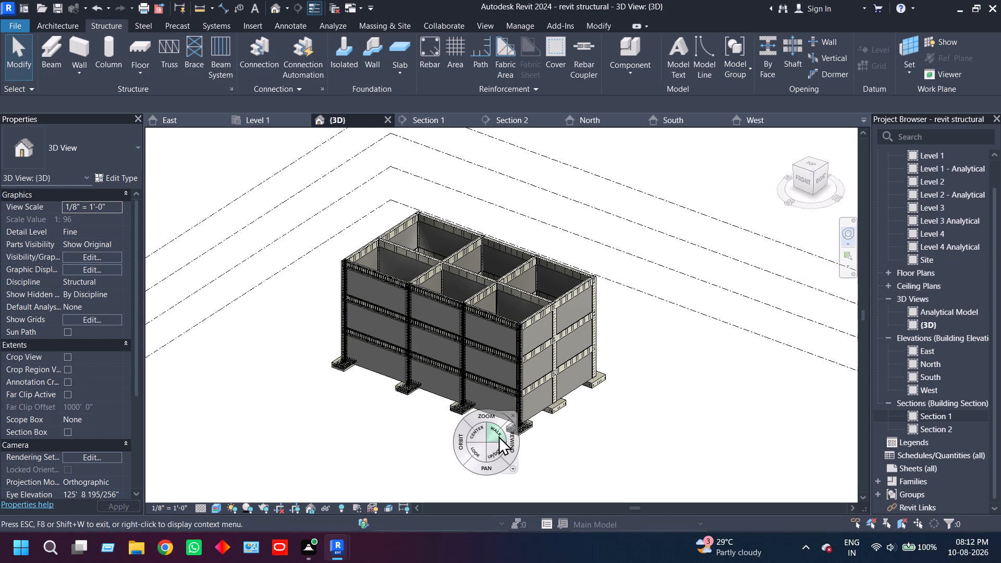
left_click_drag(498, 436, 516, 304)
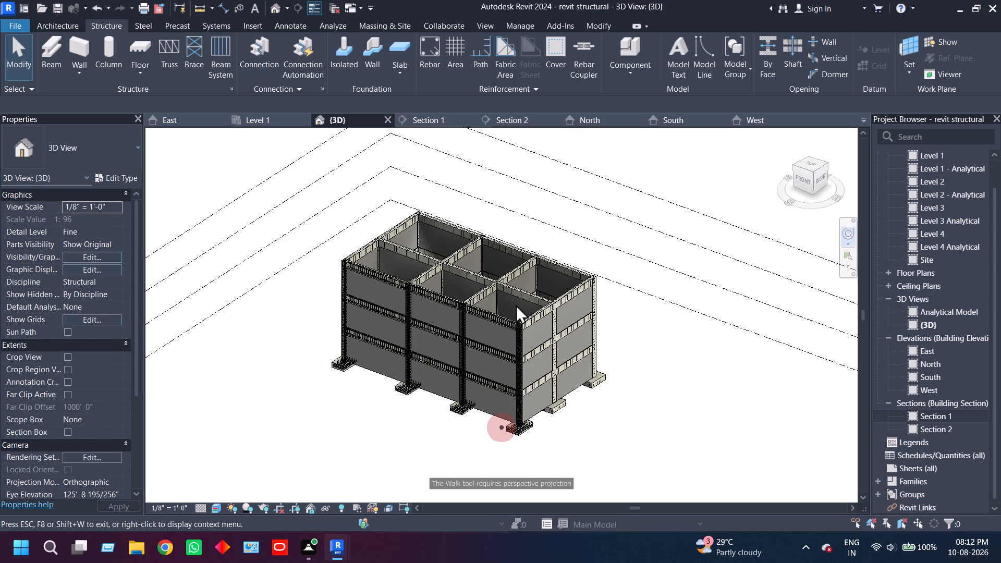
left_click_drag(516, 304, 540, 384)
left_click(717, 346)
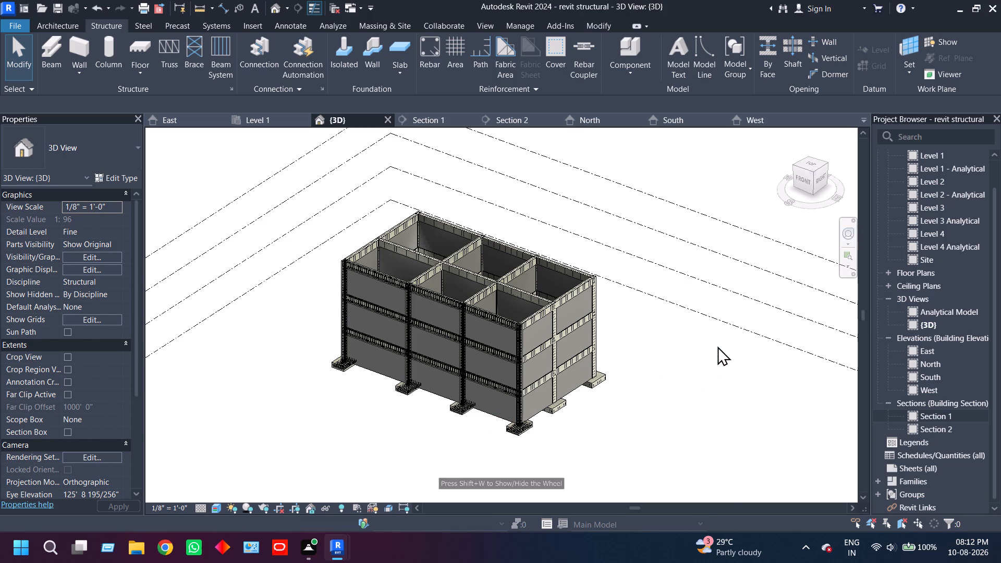
In the Level 2 structural plan, place a perspective camera outside the building's southeast corner, aimed northwest across the structure.
double_click(953, 179)
scroll(616, 301, "down", 6)
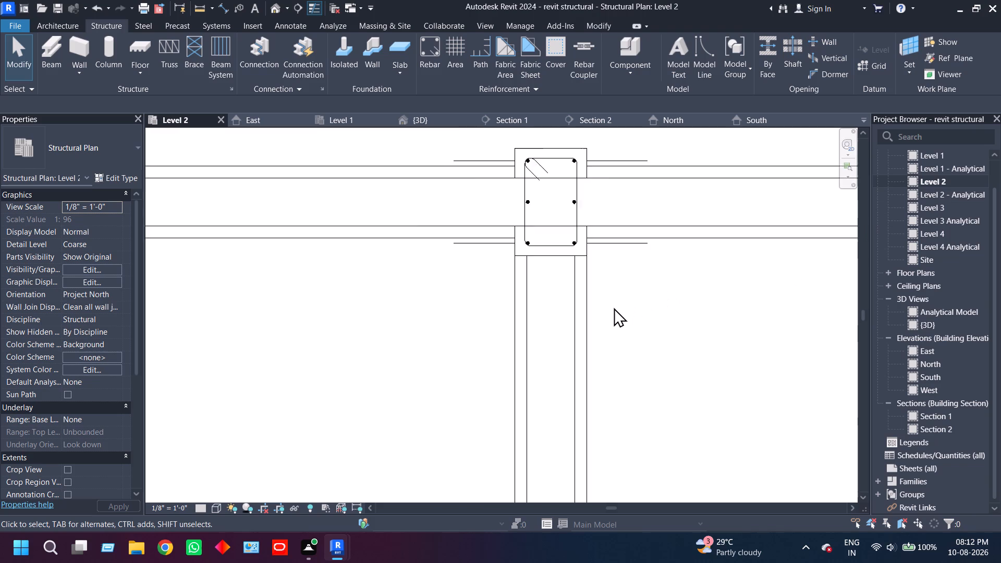
scroll(614, 308, "down", 20)
scroll(614, 308, "down", 4)
middle_click_drag(660, 385, 512, 227)
scroll(527, 295, "down", 1)
middle_click_drag(525, 304, 488, 368)
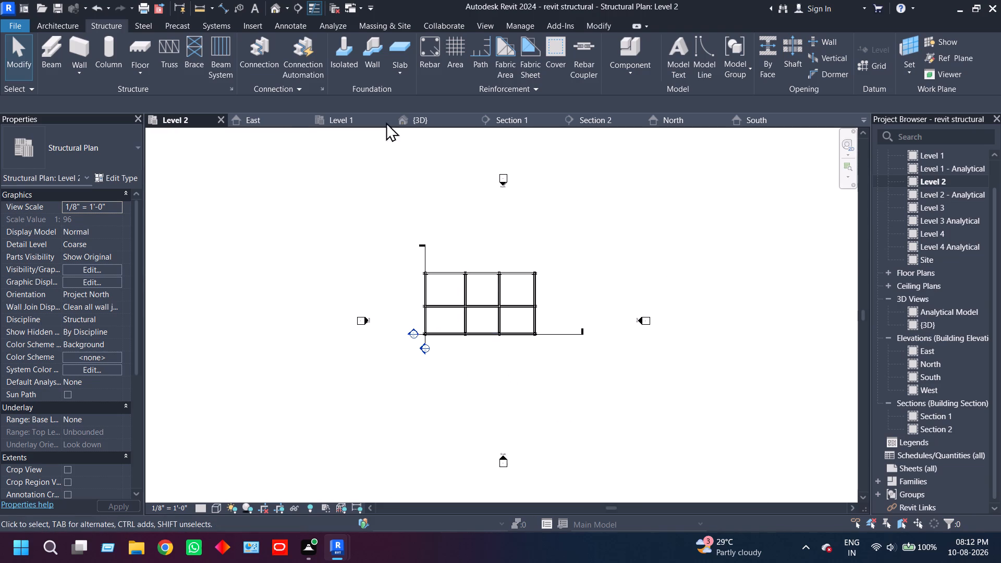
left_click(287, 9)
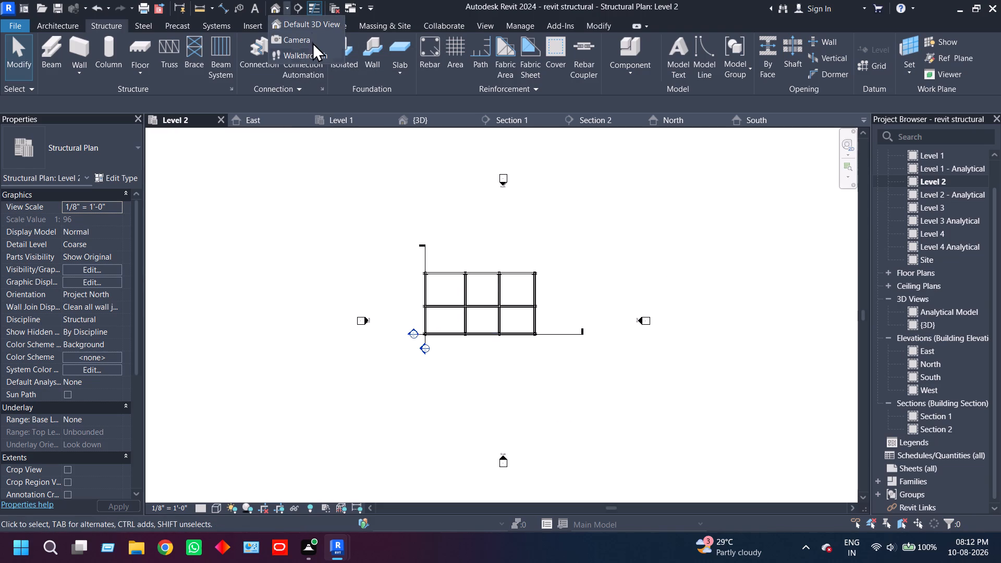
left_click(310, 41)
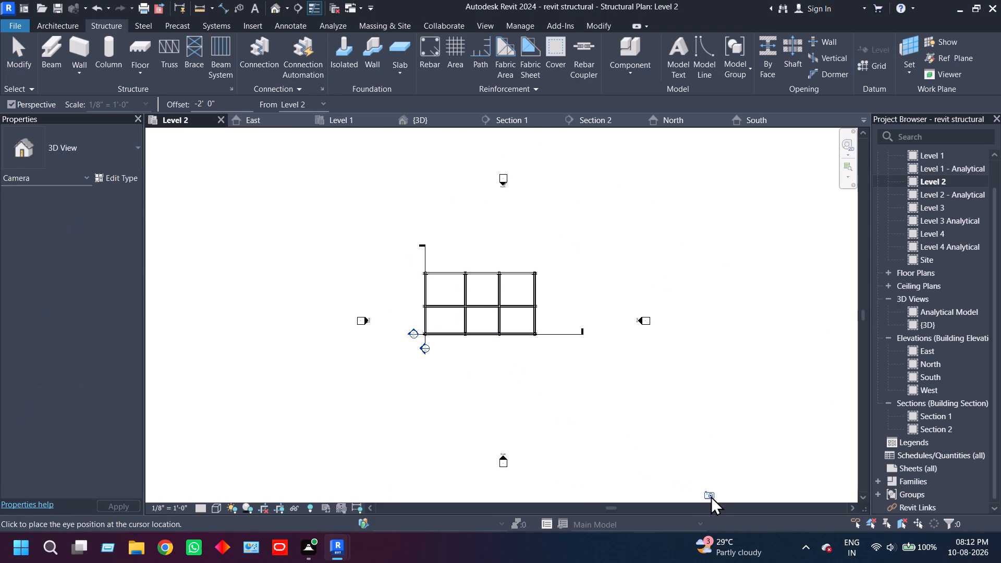
left_click_drag(711, 496, 314, 154)
left_click(314, 154)
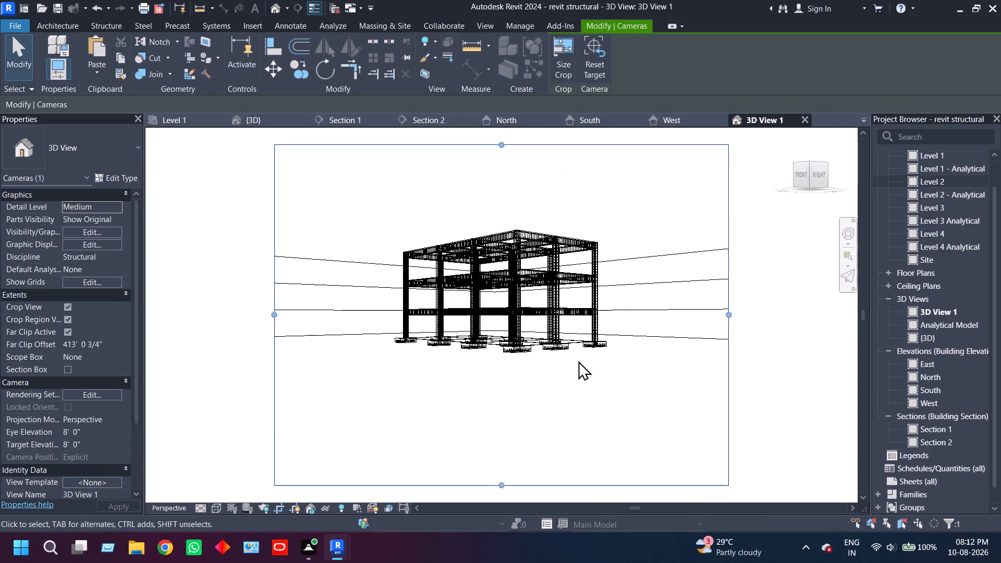
Enlarge the new camera view's crop region at its top and both sides, and orbit the camera to a raised viewpoint.
scroll(578, 361, "down", 3)
left_click_drag(529, 218, 522, 167)
left_click_drag(377, 302, 314, 303)
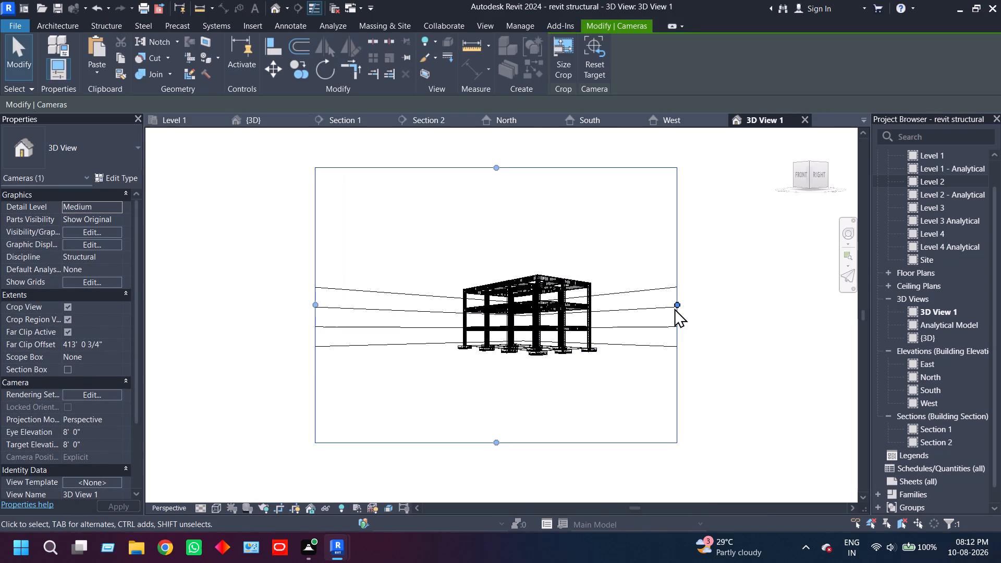
left_click_drag(676, 304, 771, 315)
middle_click_drag(607, 322, 608, 322, "shift")
scroll(608, 322, "down", 1, "shift")
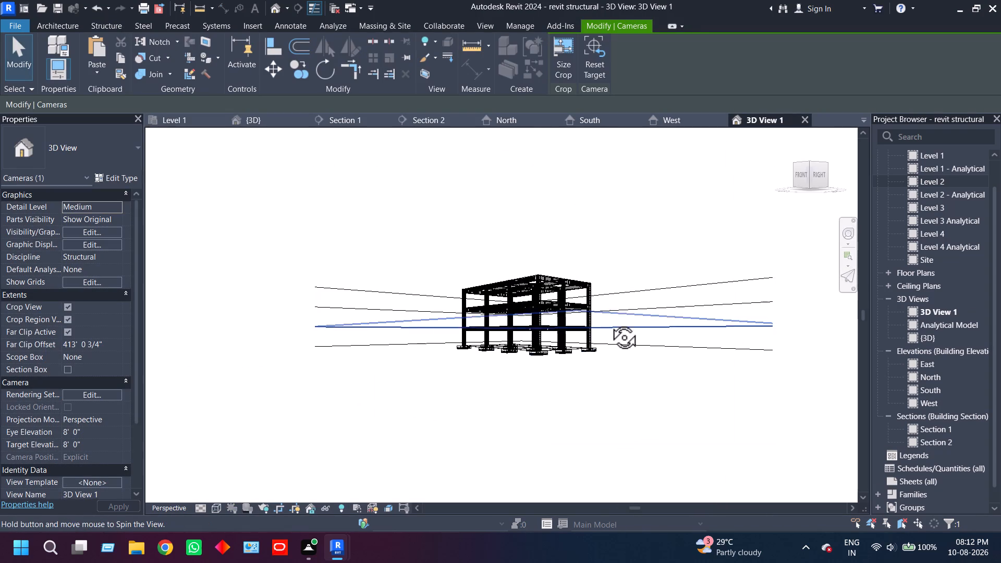
middle_click_drag(608, 322, 594, 366, "shift")
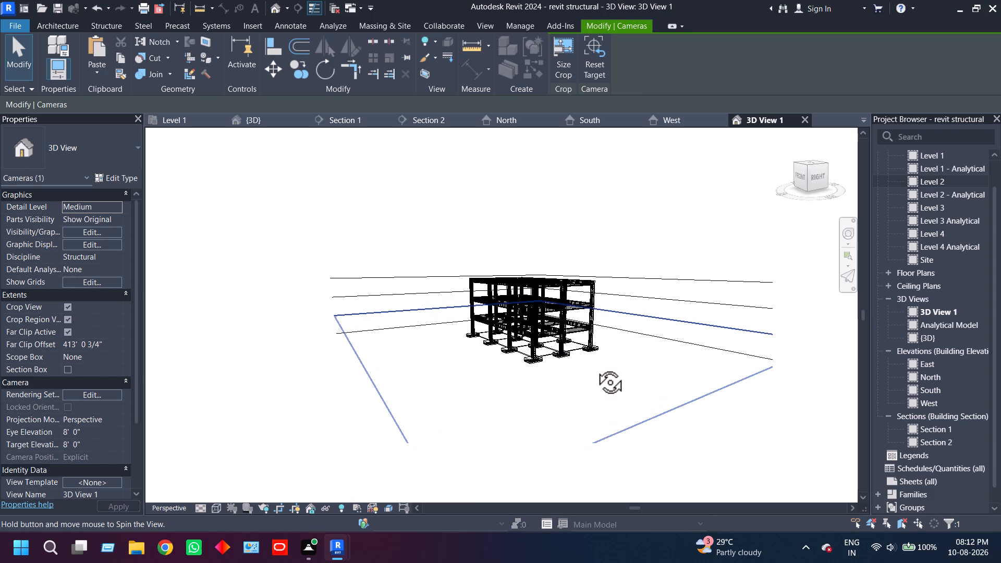
middle_click_drag(594, 366, 593, 366, "shift")
Set the camera view to Fine detail level and Realistic visual style, with shadows turned on.
left_click(199, 507)
left_click(231, 496)
left_click(220, 511)
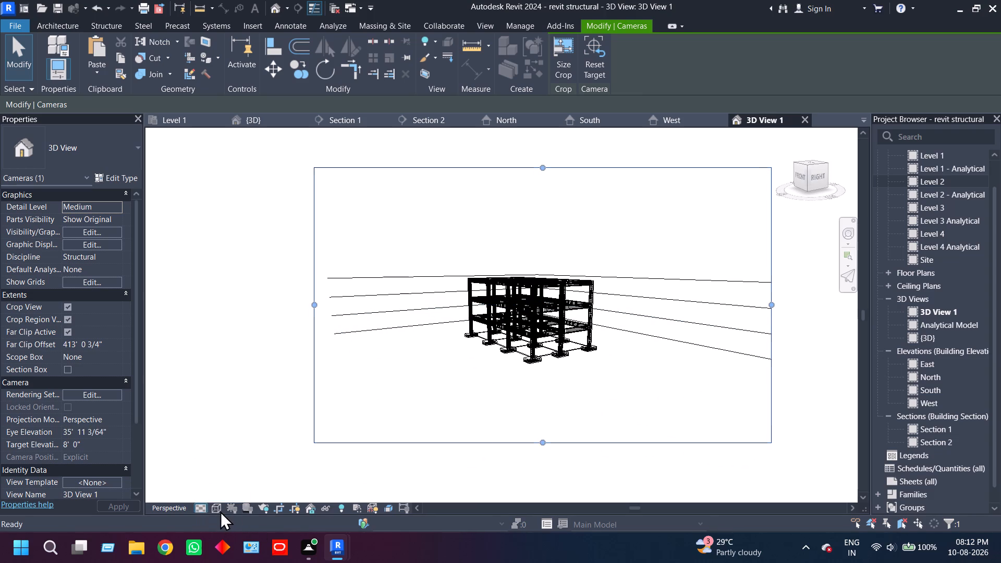
left_click(219, 513)
left_click(217, 508)
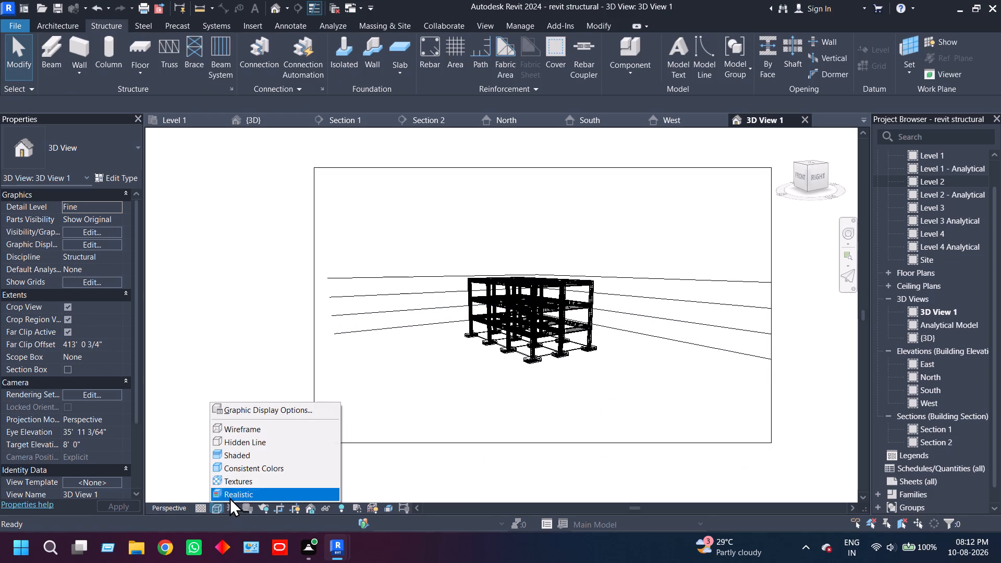
left_click(230, 497)
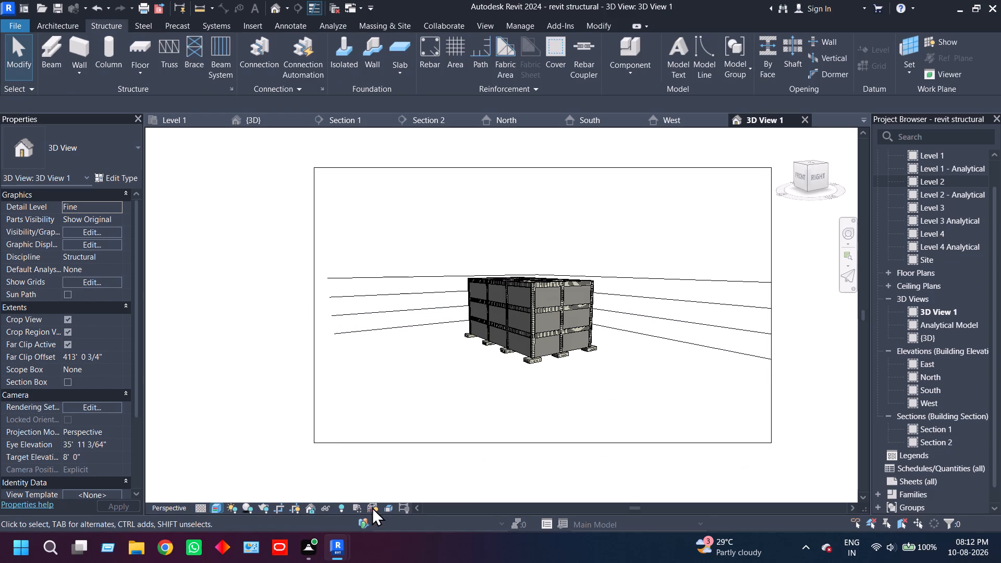
left_click(247, 505)
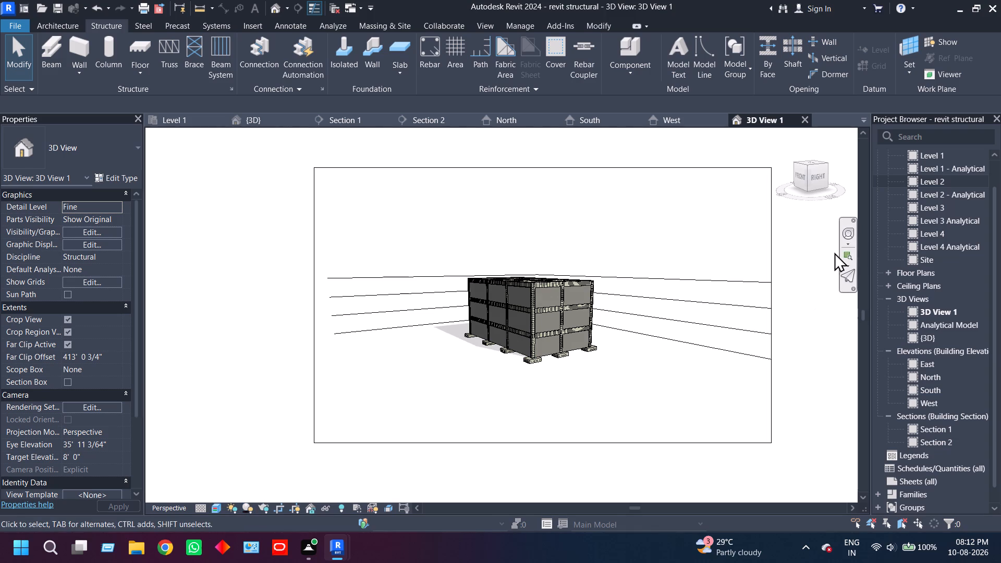
Walk the camera forward toward and past the building with the navigation wheel, finishing by closing the wheel.
left_click(850, 236)
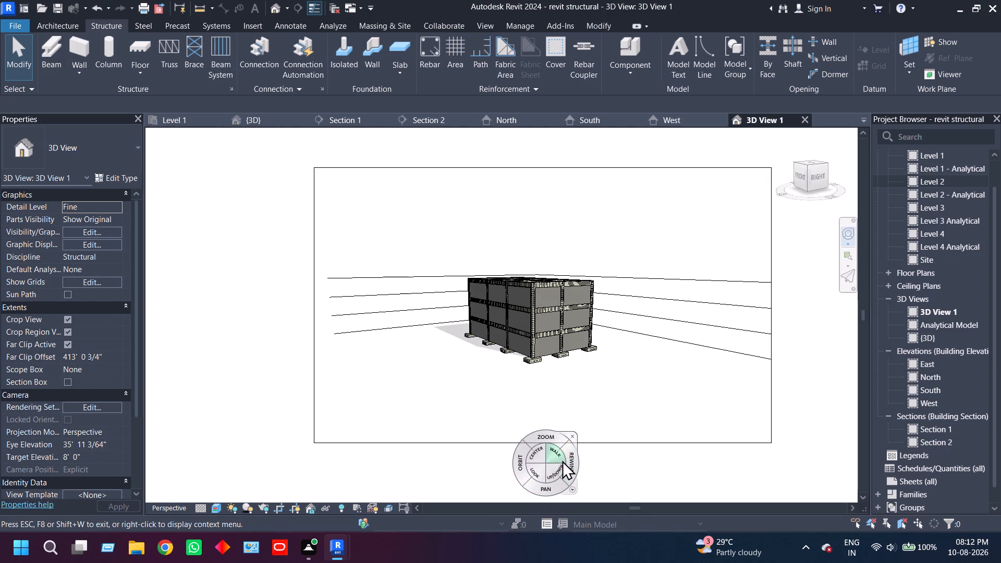
left_click_drag(559, 459, 508, 383)
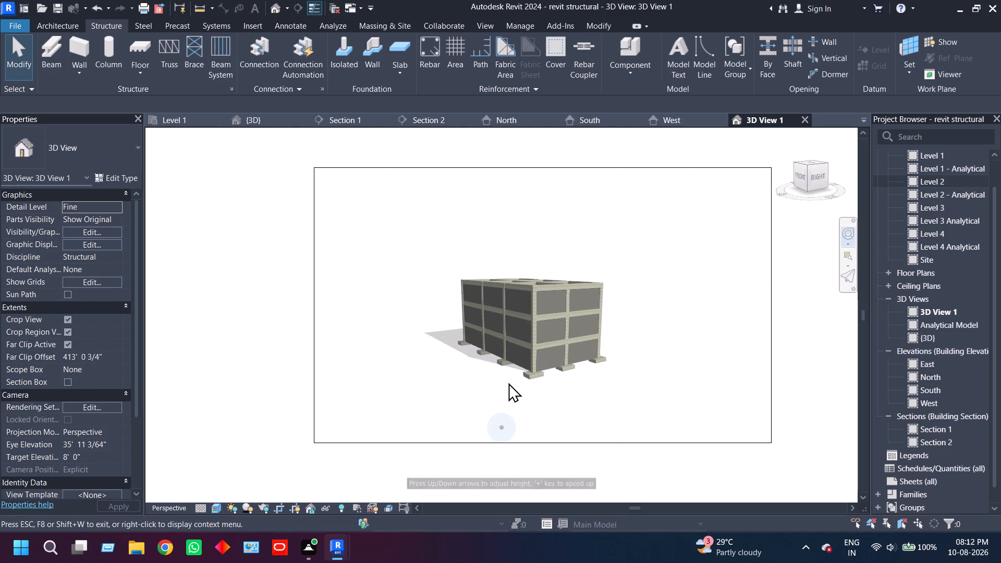
left_click_drag(508, 383, 502, 423)
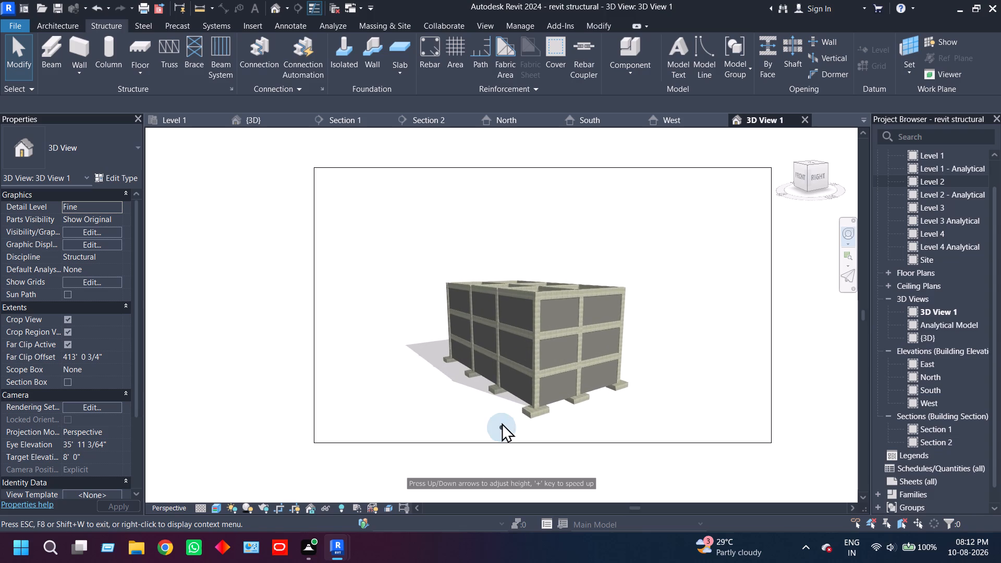
left_click_drag(502, 423, 496, 392)
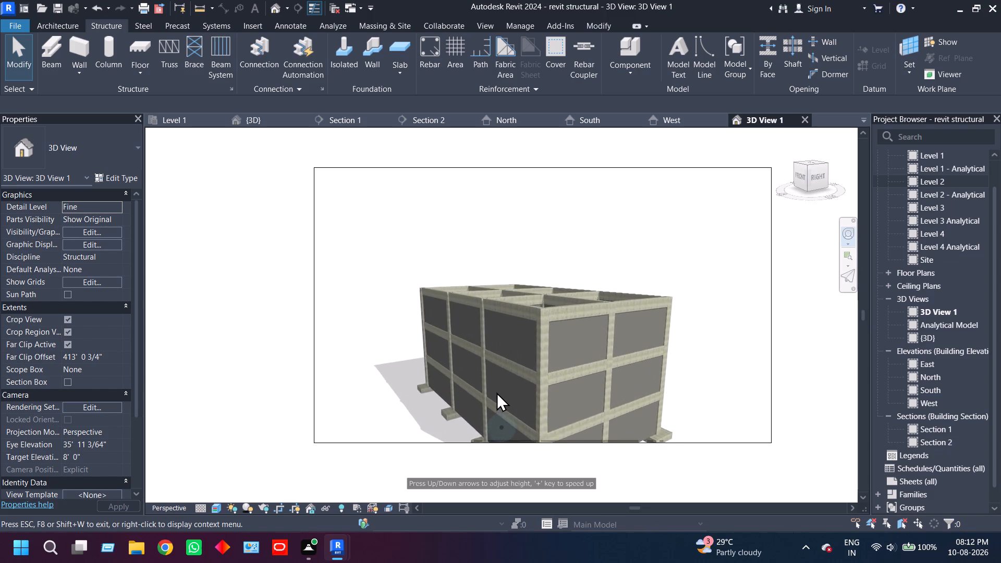
left_click_drag(496, 392, 498, 375)
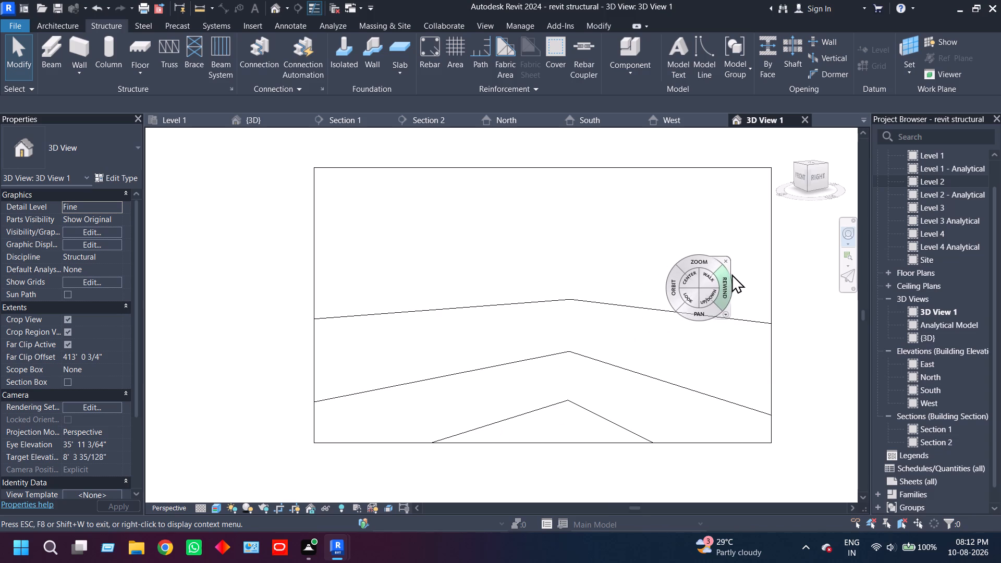
left_click(728, 261)
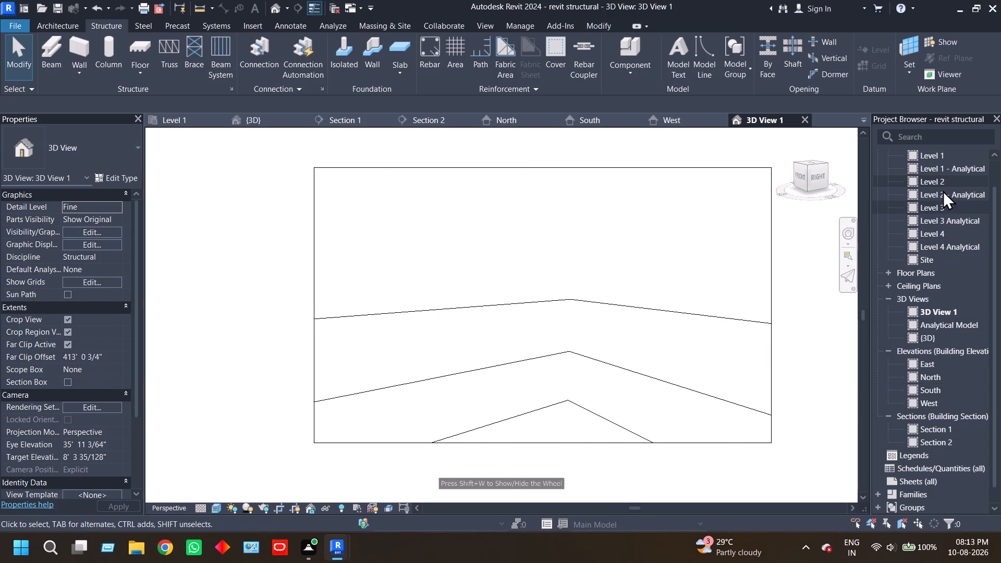
In the Level 1 structural plan, place a perspective camera south of the building, aimed slightly east of north across the structure.
double_click(953, 158)
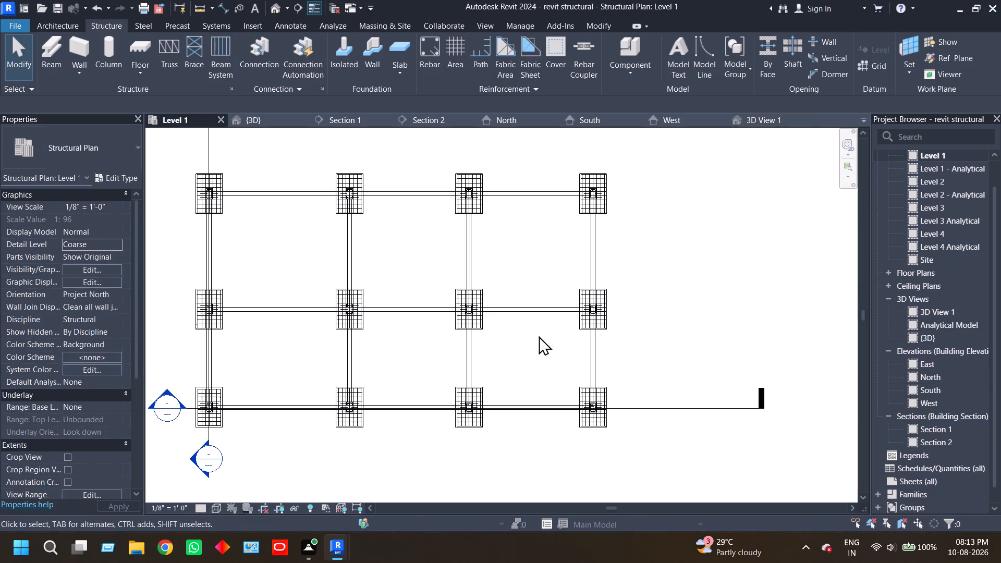
scroll(536, 341, "down", 12)
middle_click_drag(593, 432, 592, 382)
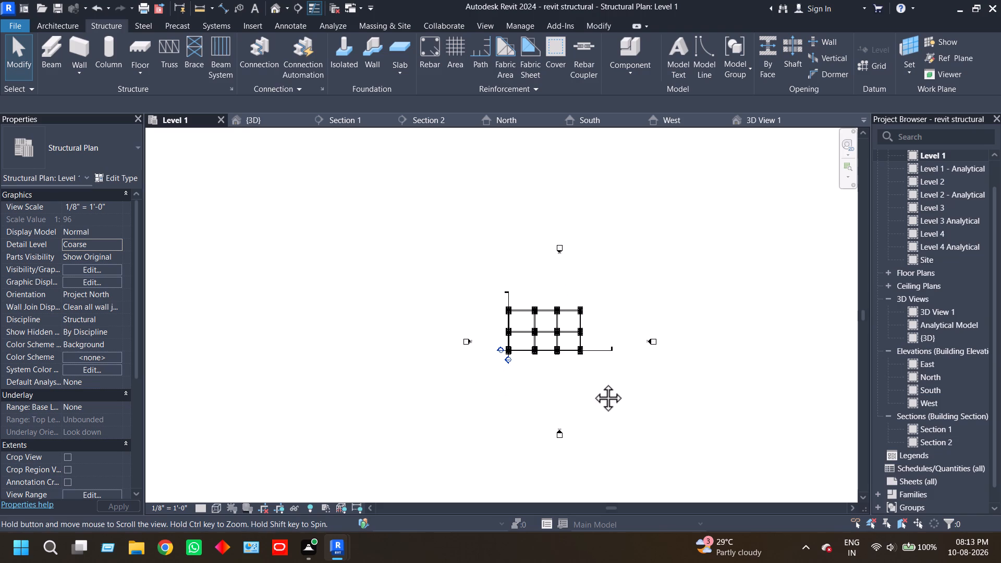
middle_click_drag(592, 382, 591, 380)
left_click(285, 10)
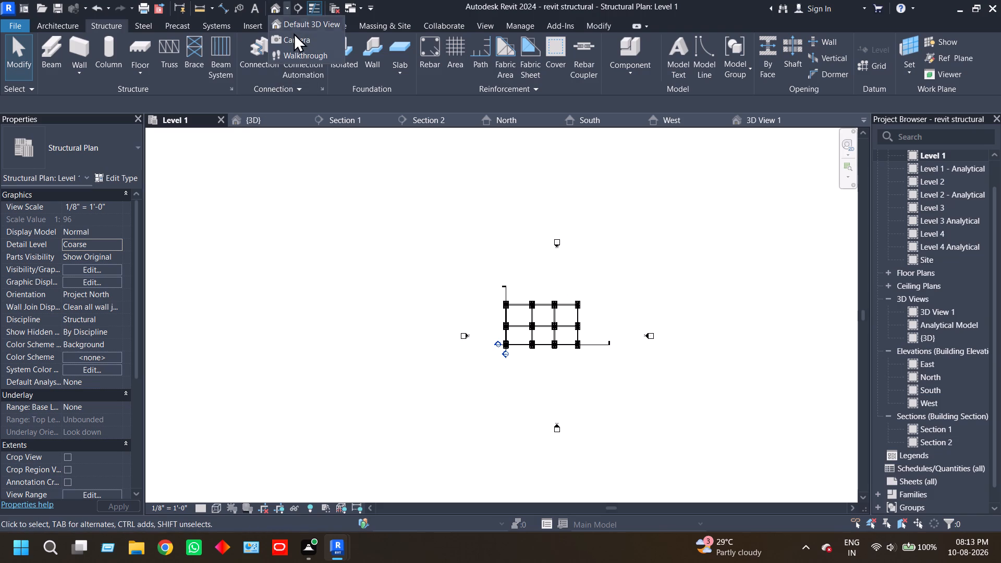
left_click(294, 42)
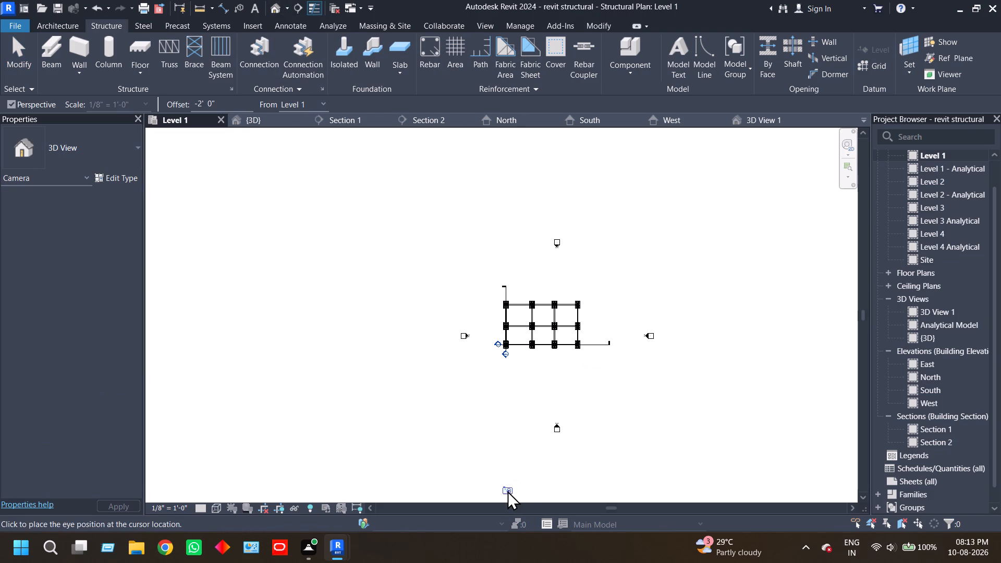
left_click_drag(507, 491, 576, 155)
left_click(576, 155)
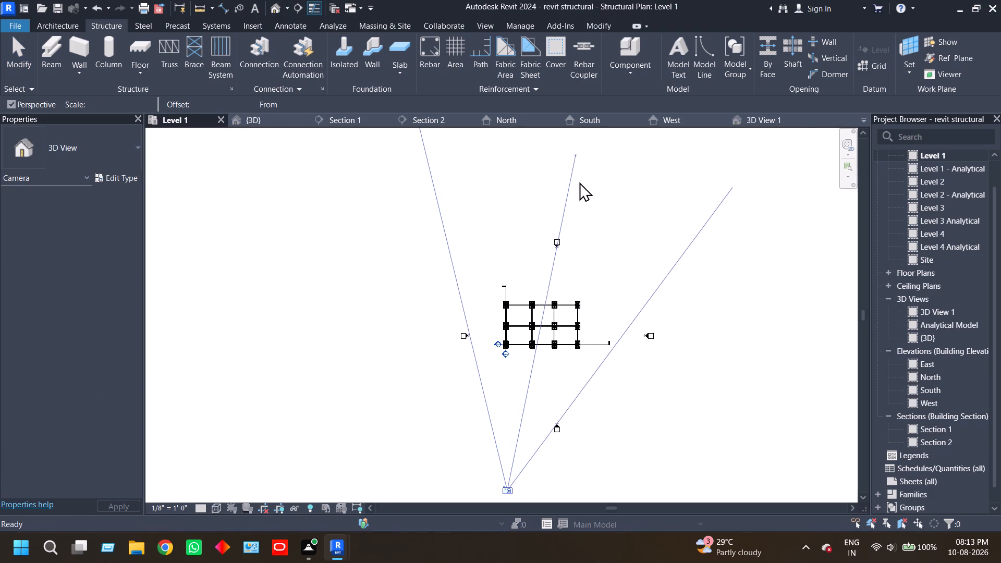
scroll(563, 377, "down", 4)
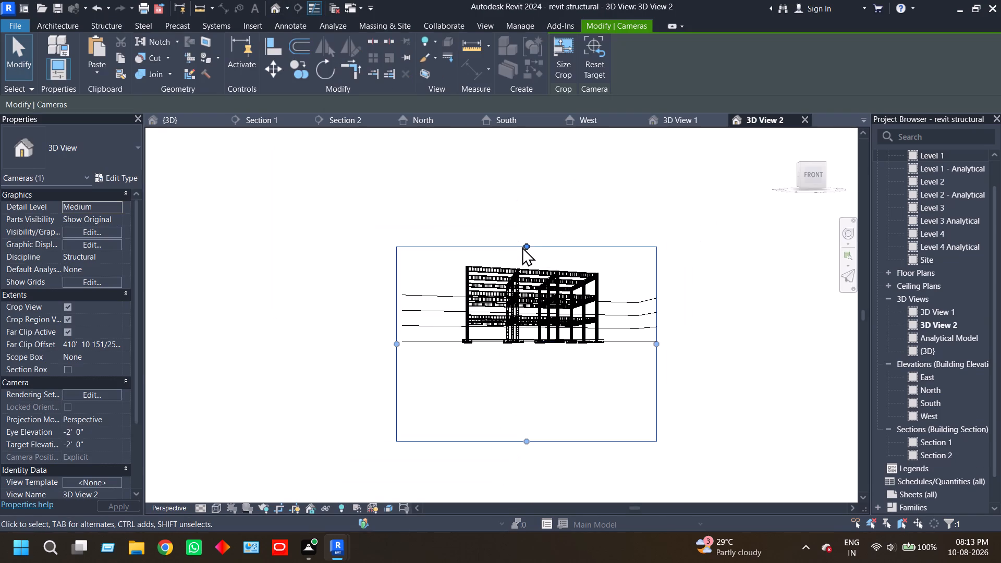
Extend the new camera view's crop region upward and orbit the camera slightly so the building's west side shows beside the front.
left_click_drag(524, 246, 535, 217)
middle_click_drag(526, 343, 526, 348, "shift")
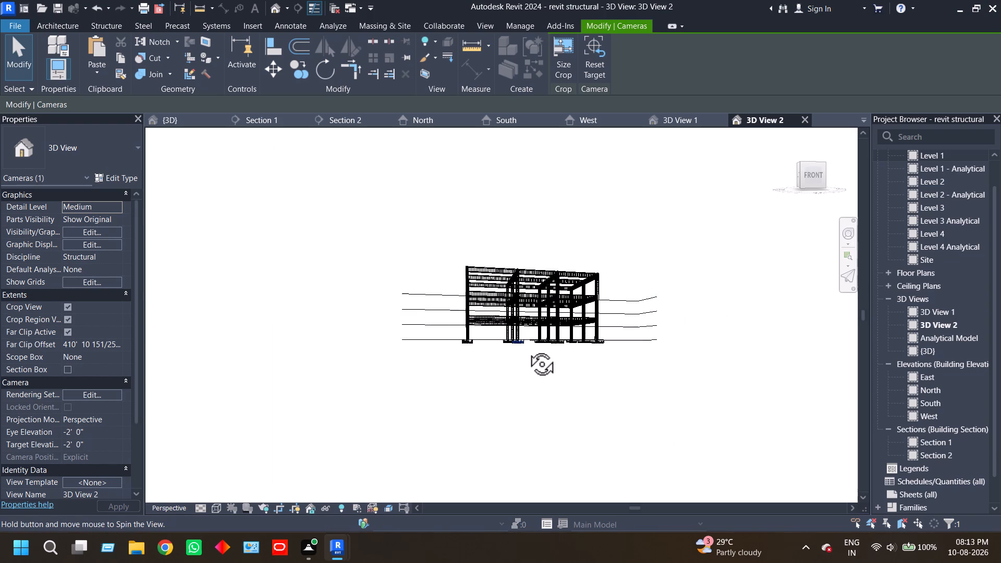
middle_click_drag(526, 348, 529, 354, "shift")
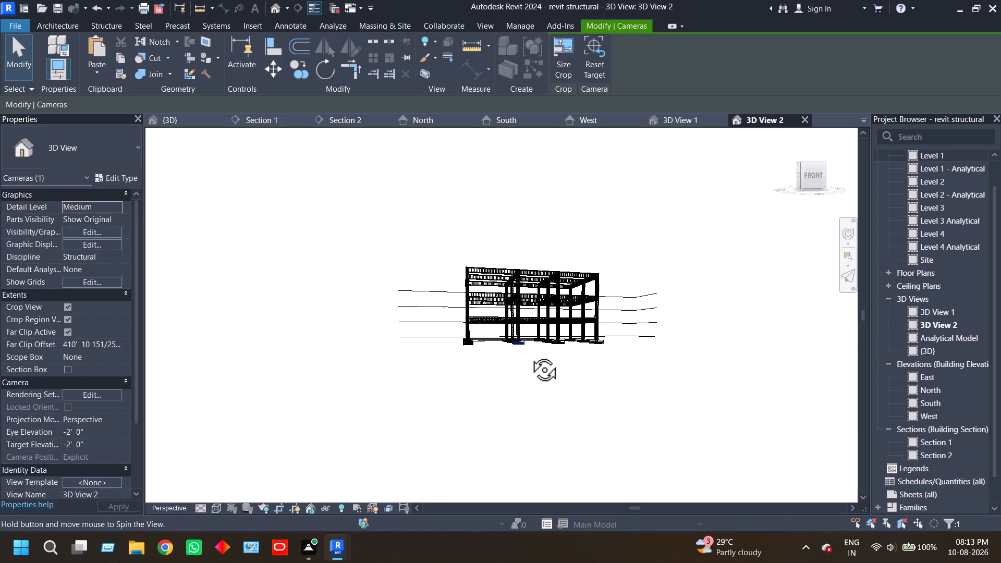
middle_click_drag(529, 354, 547, 349, "shift")
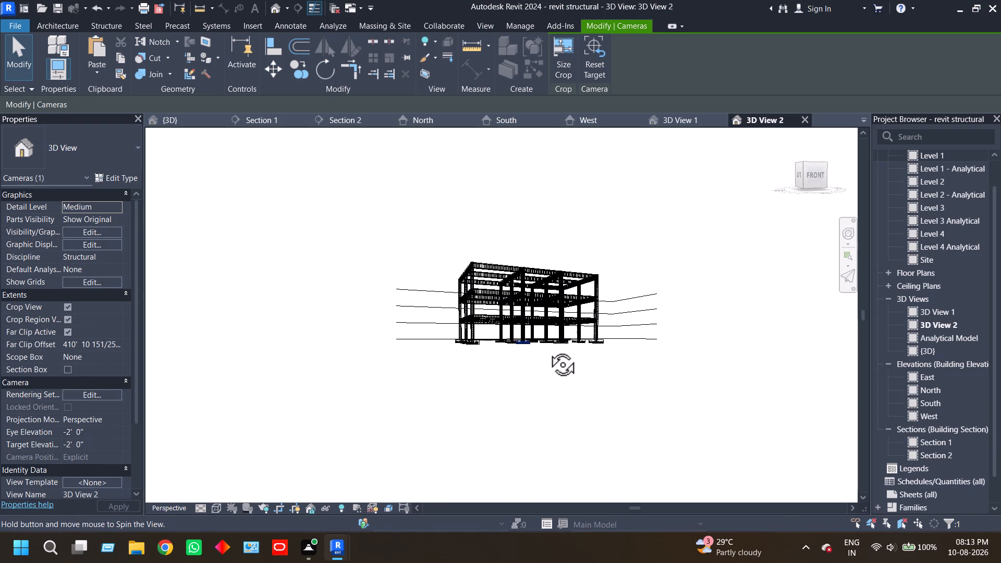
middle_click_drag(547, 349, 547, 349, "shift")
Set the new camera view to Fine detail level and Realistic visual style.
left_click(194, 509)
left_click(226, 497)
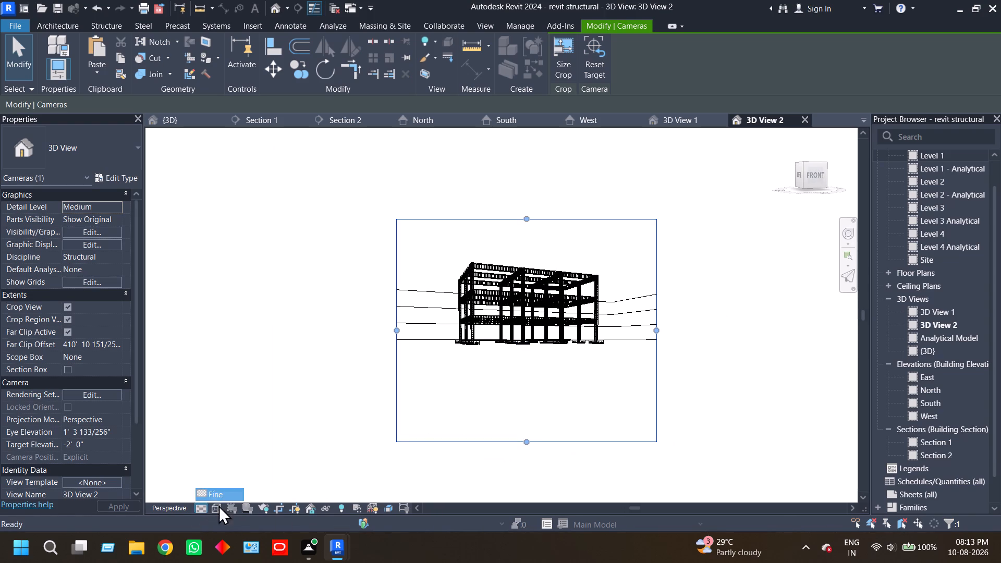
left_click(212, 510)
left_click(228, 494)
left_click(201, 509)
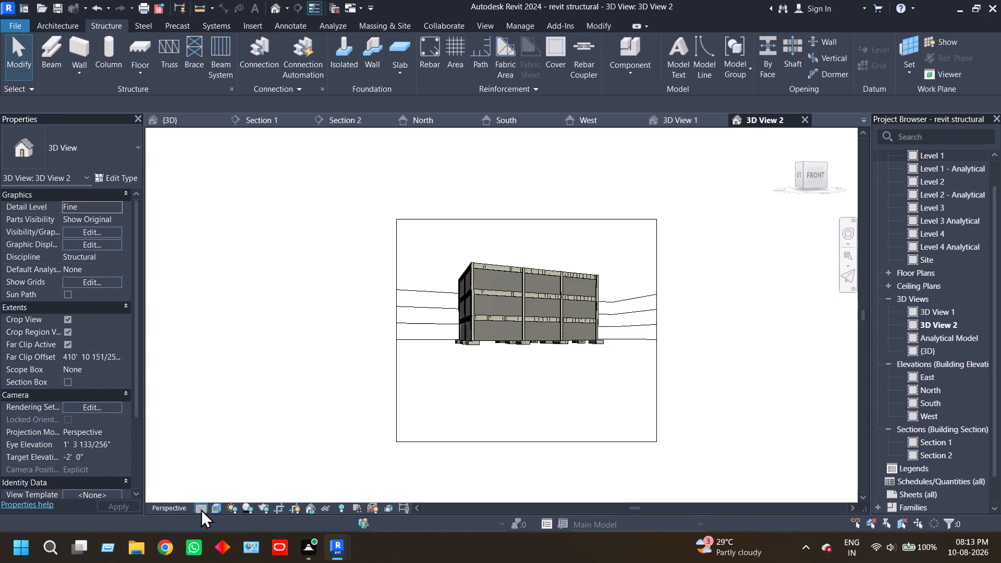
left_click(215, 496)
Walk the camera forward toward and past the building with the navigation wheel, finishing by closing the wheel.
left_click(846, 235)
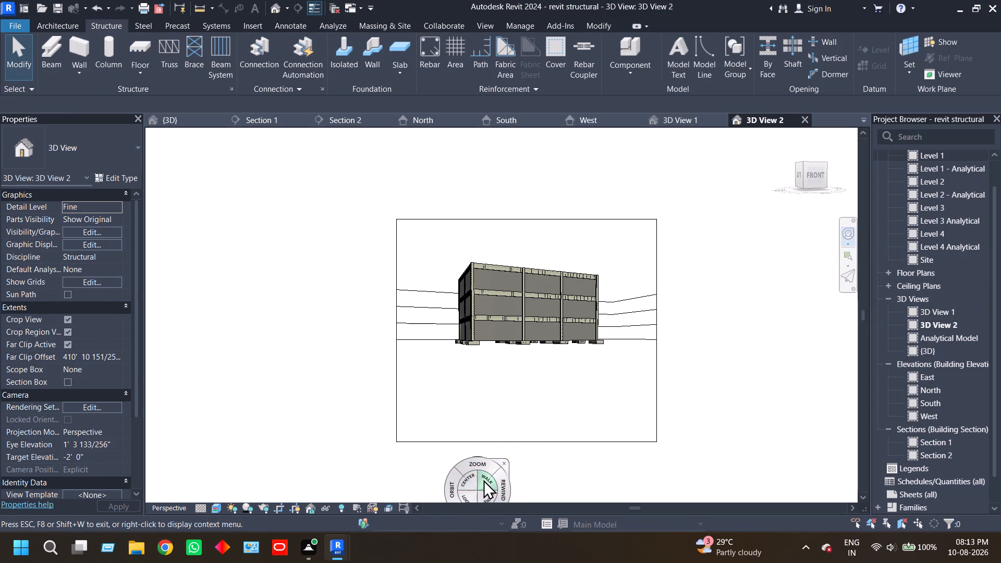
left_click_drag(483, 480, 520, 384)
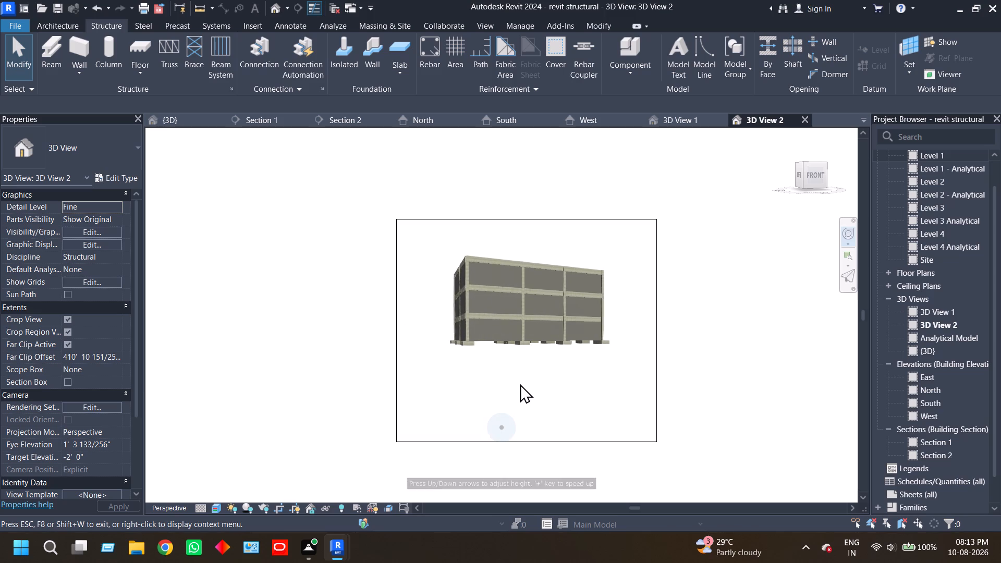
left_click_drag(520, 384, 513, 383)
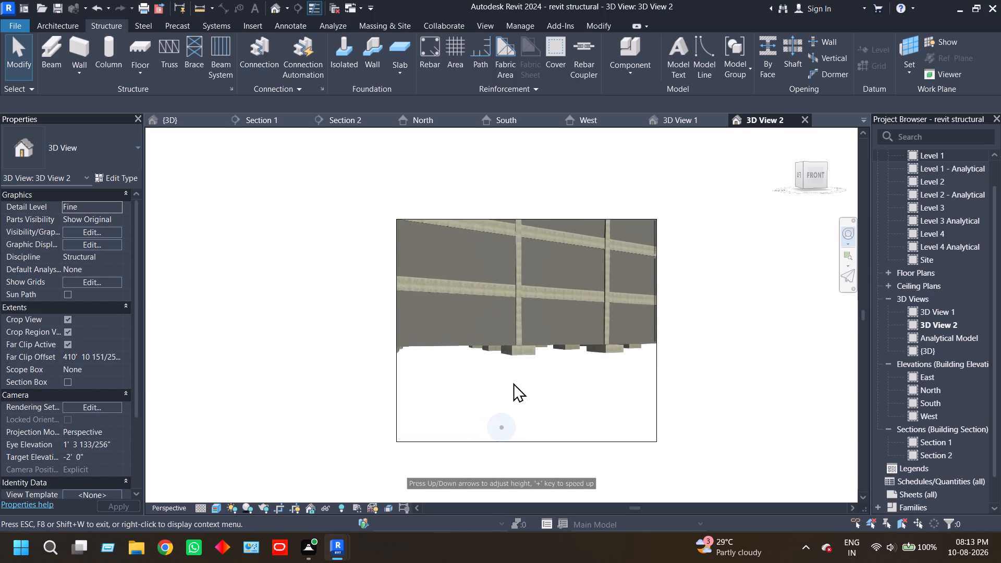
left_click_drag(513, 383, 512, 372)
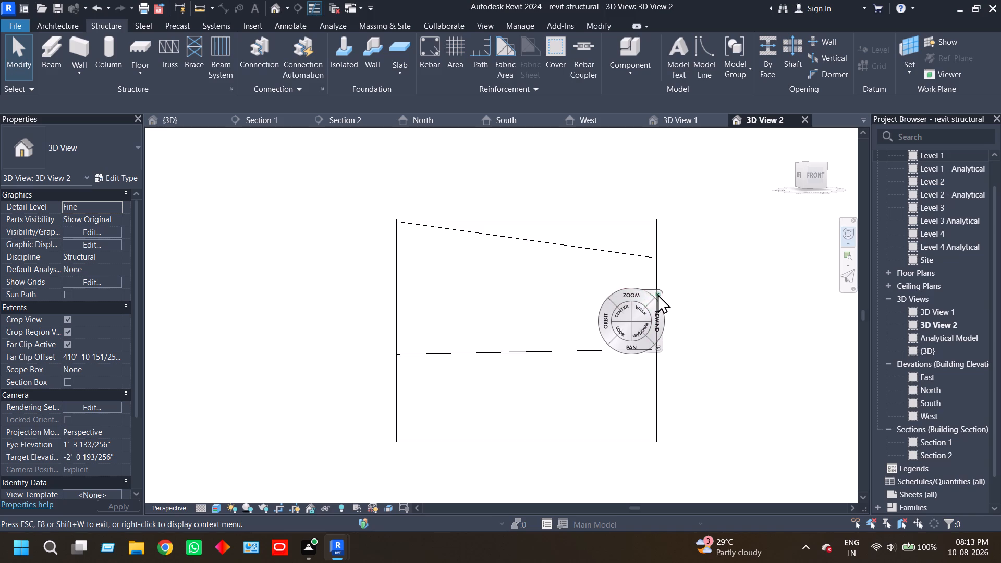
left_click(657, 294)
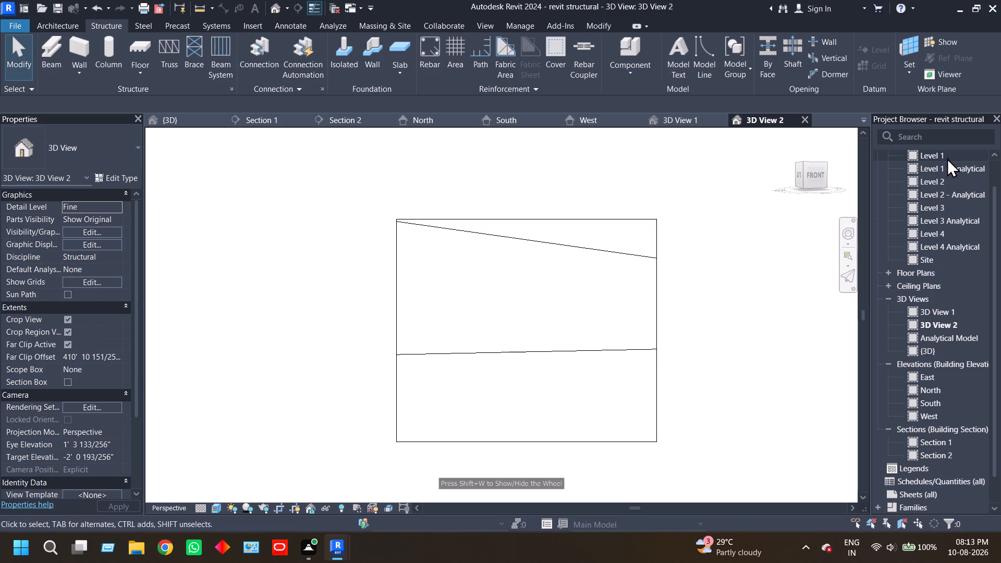
In the default {3D} view, examine the whole structure from the front and rear, including the front rebar in columns, beams and footings.
left_click(169, 124)
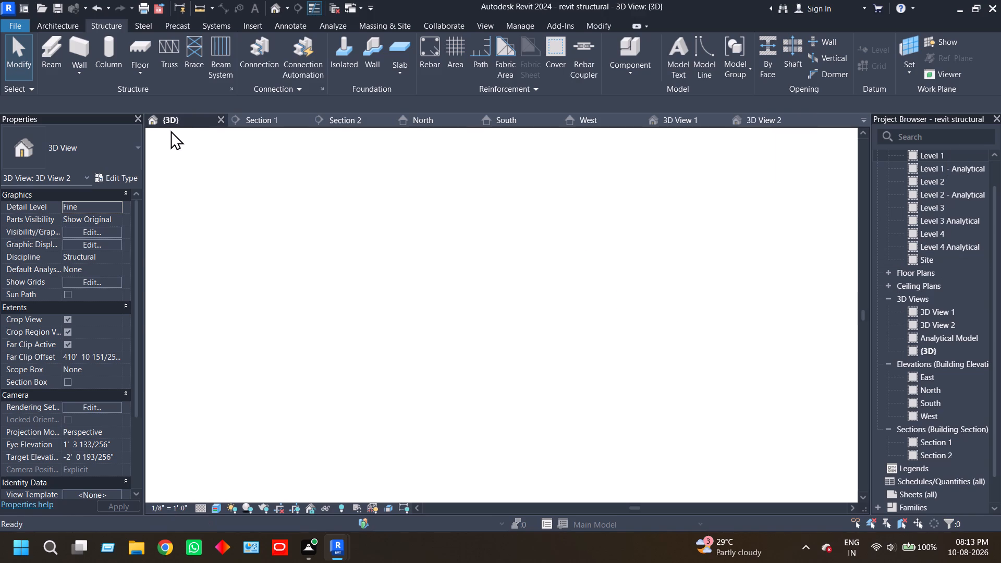
scroll(455, 385, "down", 5)
scroll(495, 402, "up", 4)
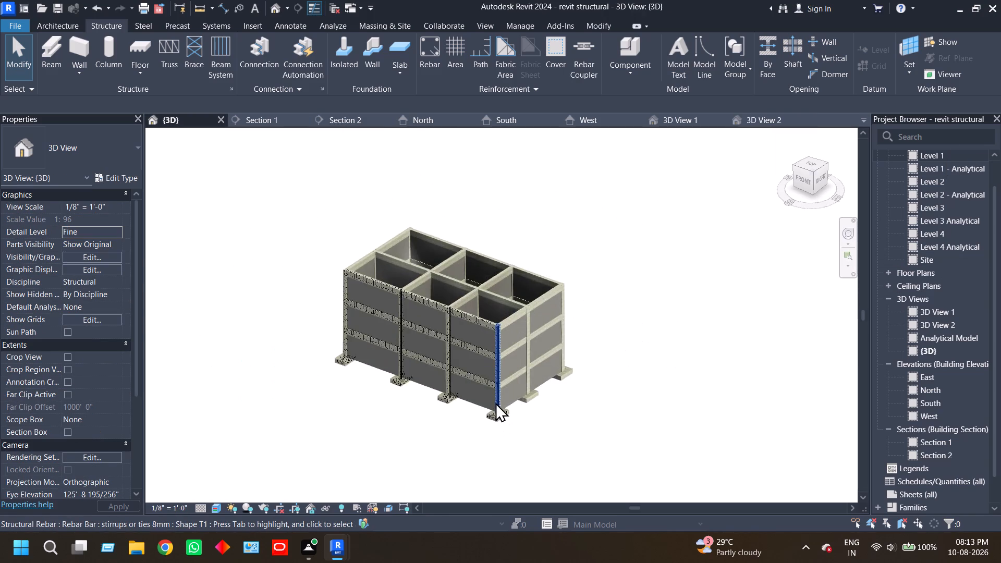
scroll(497, 407, "down", 2)
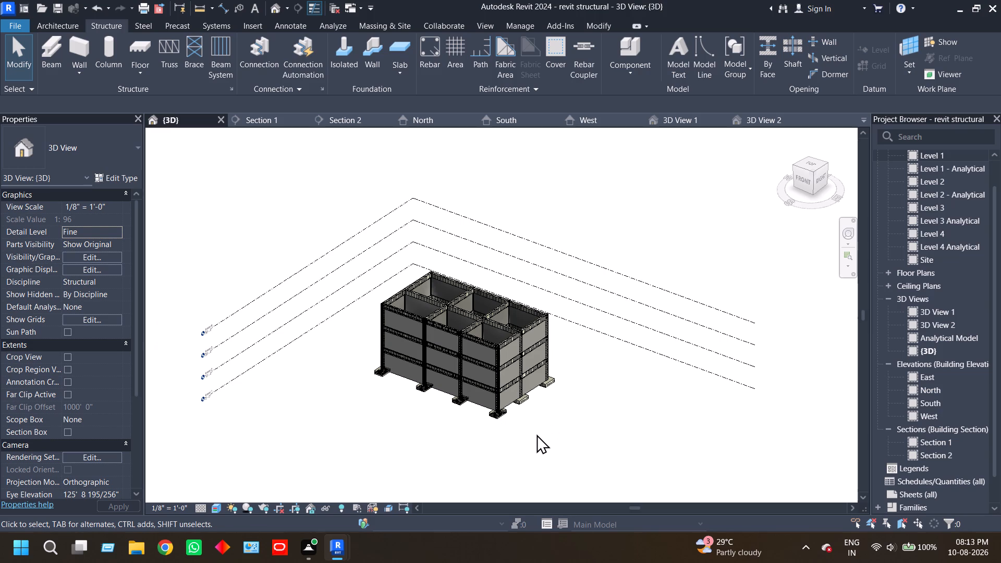
left_click(536, 434)
scroll(530, 426, "up", 3)
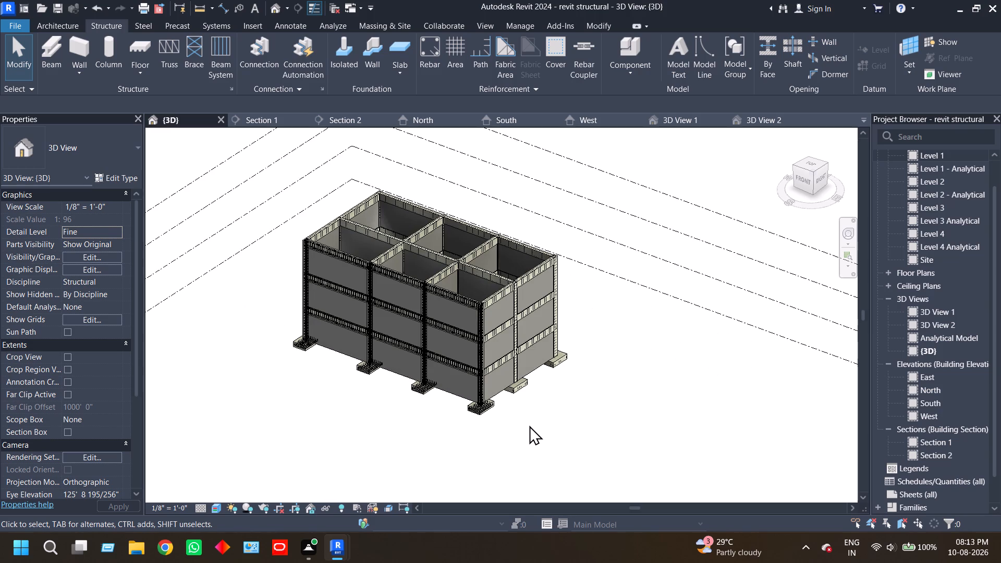
scroll(529, 425, "up", 3)
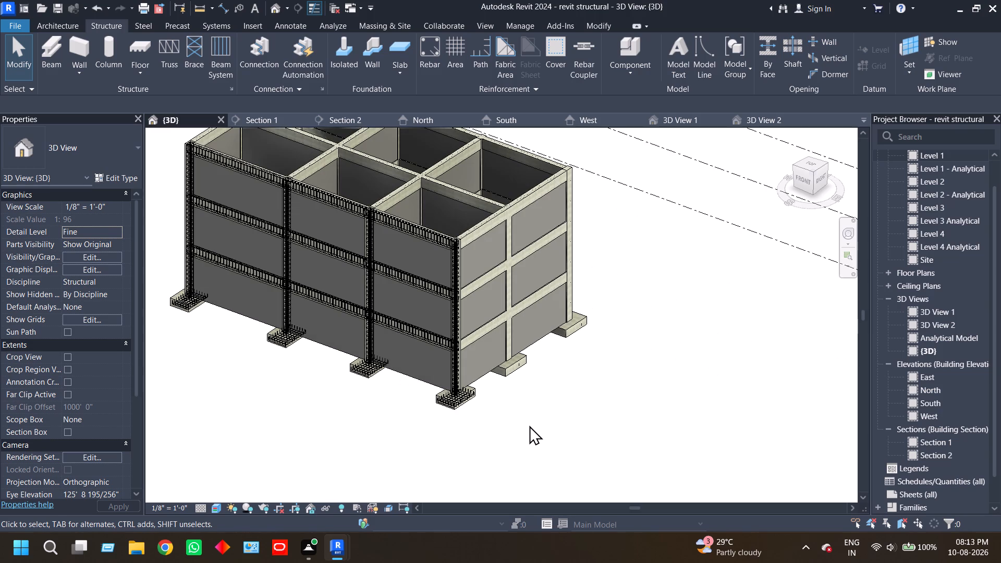
middle_click_drag(529, 425, 636, 496)
middle_click_drag(689, 460, 454, 405, "shift")
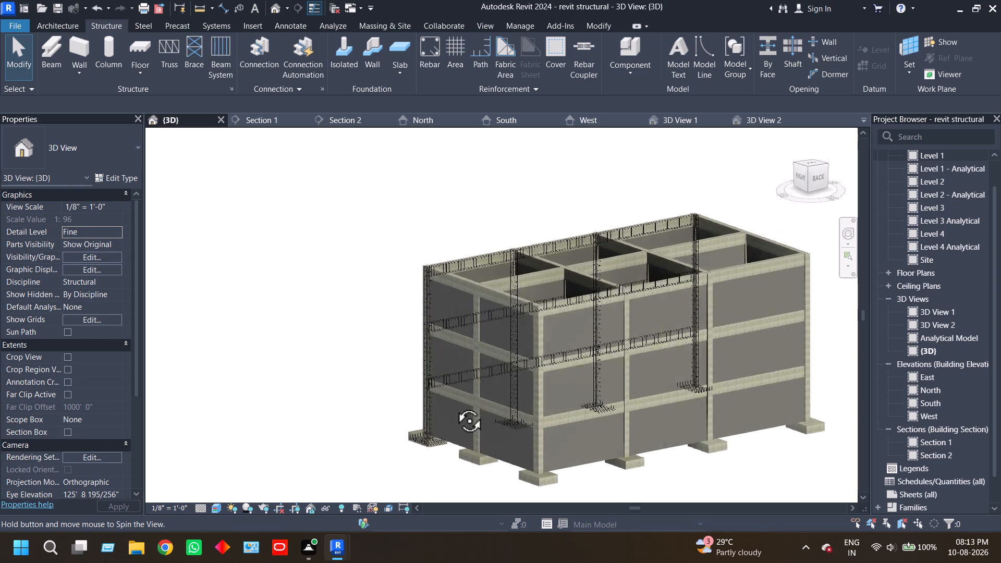
middle_click_drag(454, 405, 709, 435, "shift")
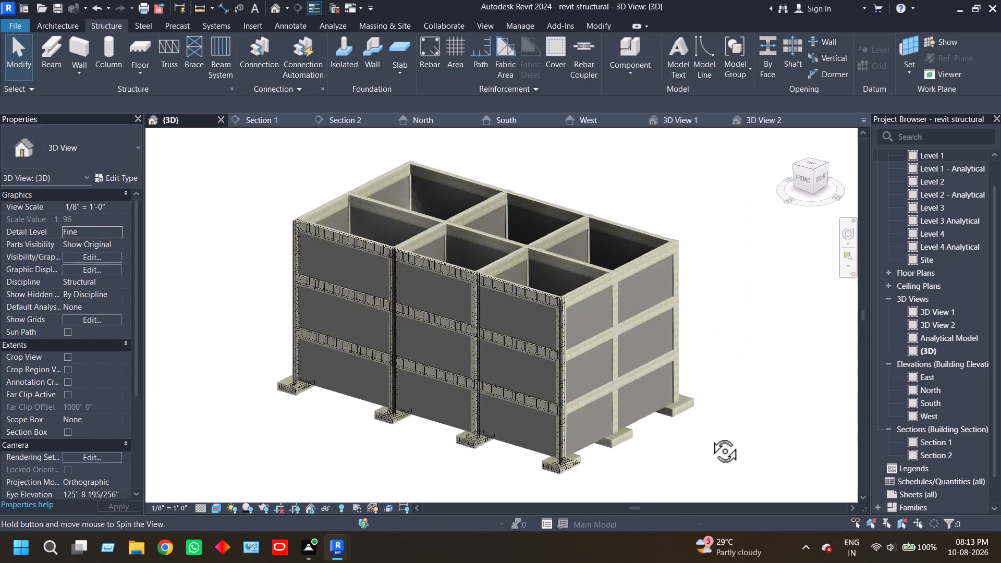
middle_click_drag(709, 435, 673, 440, "shift")
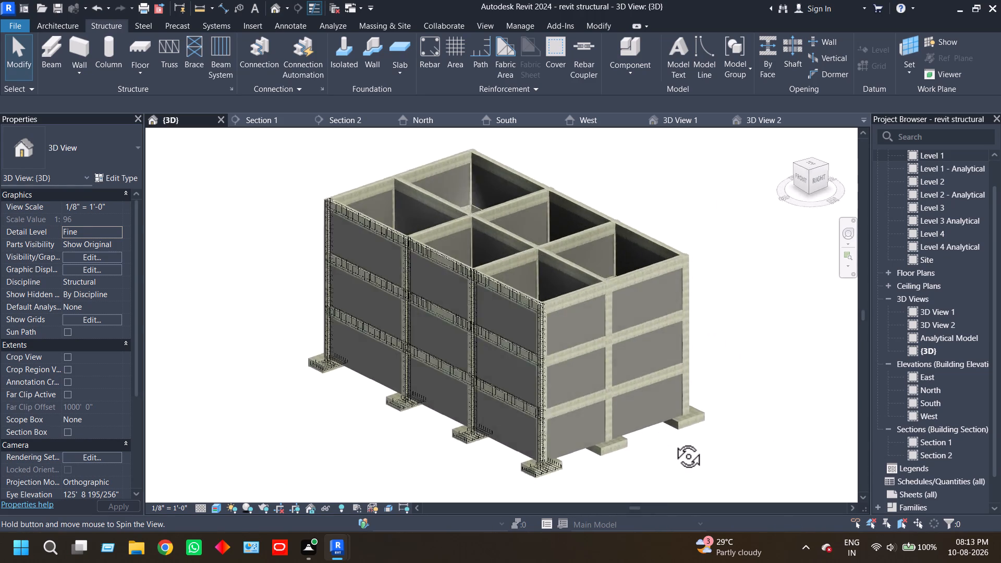
middle_click_drag(673, 440, 681, 440, "shift")
Restore the home orientation of the {3D} view and examine the rebar-exposed front, finishing with the building framed from its raised front-right corner.
left_click(788, 138)
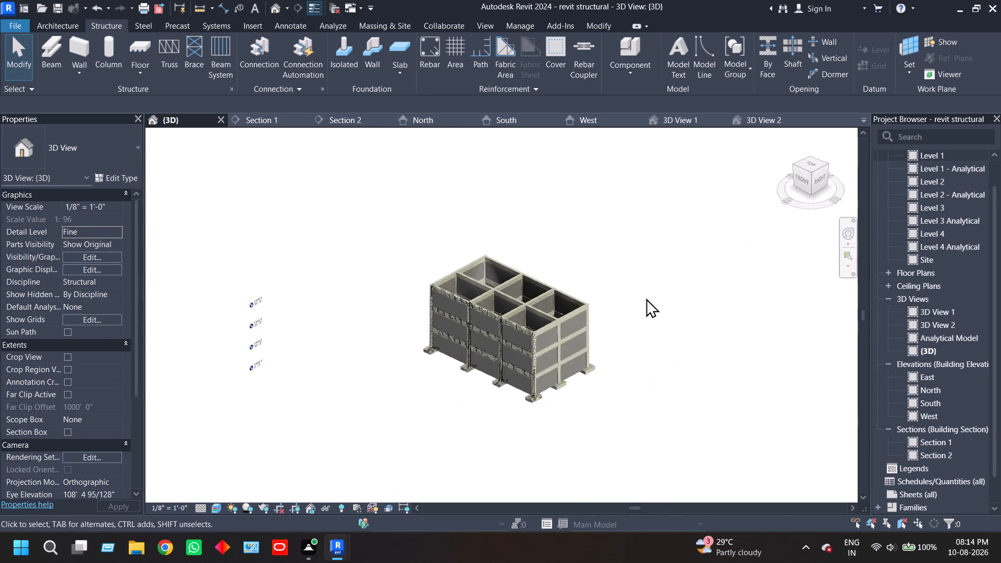
scroll(510, 368, "up", 9)
middle_click_drag(394, 410, 419, 403, "shift")
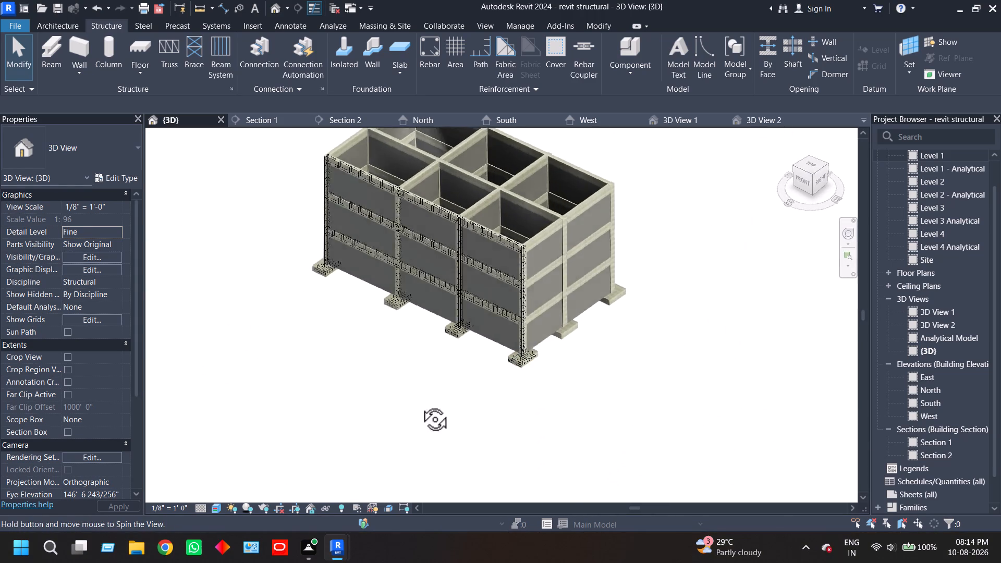
middle_click_drag(419, 403, 454, 354, "shift")
middle_click_drag(448, 382, 449, 520)
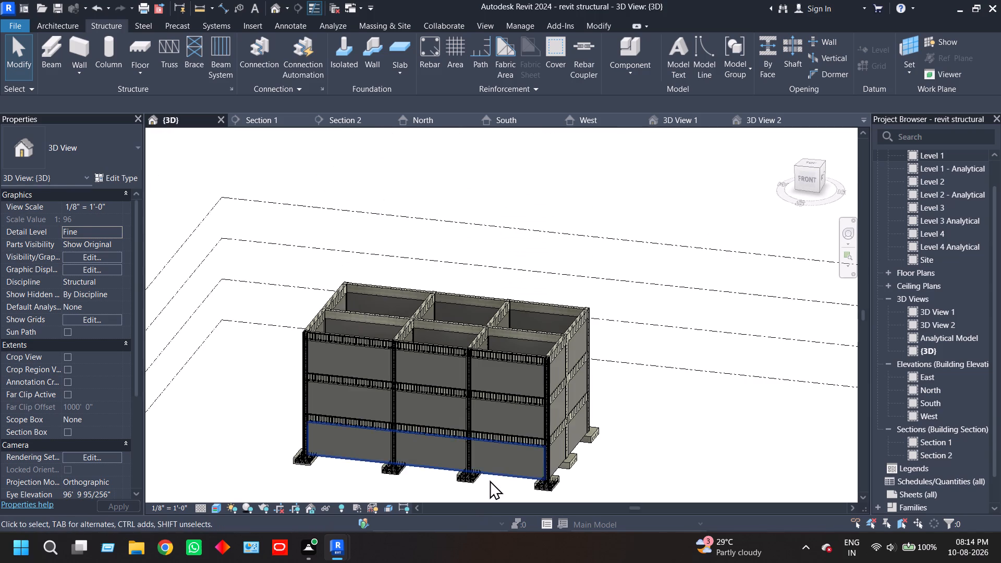
middle_click_drag(489, 475, 493, 407)
middle_click_drag(470, 441, 436, 435, "shift")
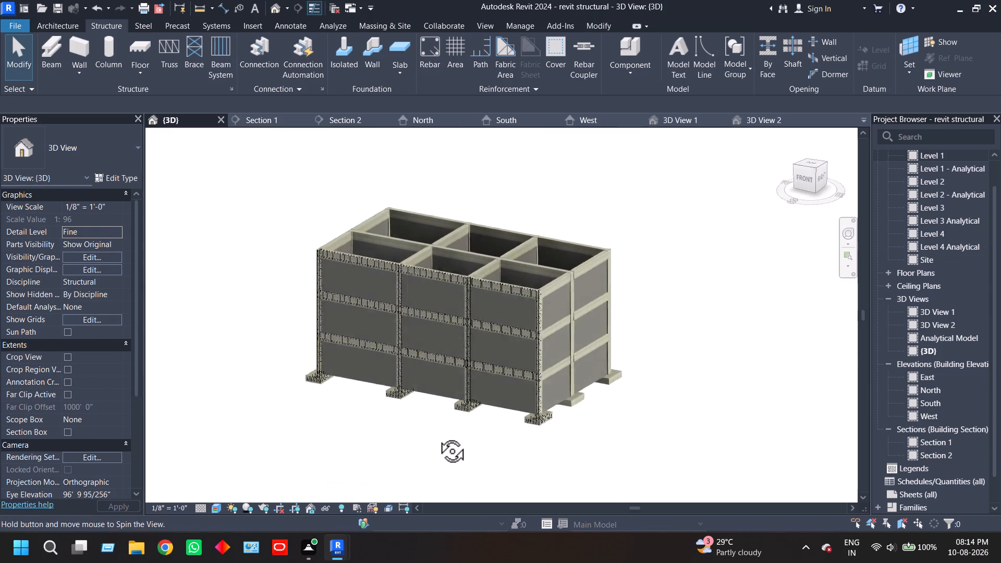
middle_click_drag(436, 435, 425, 436, "shift")
scroll(459, 438, "up", 2)
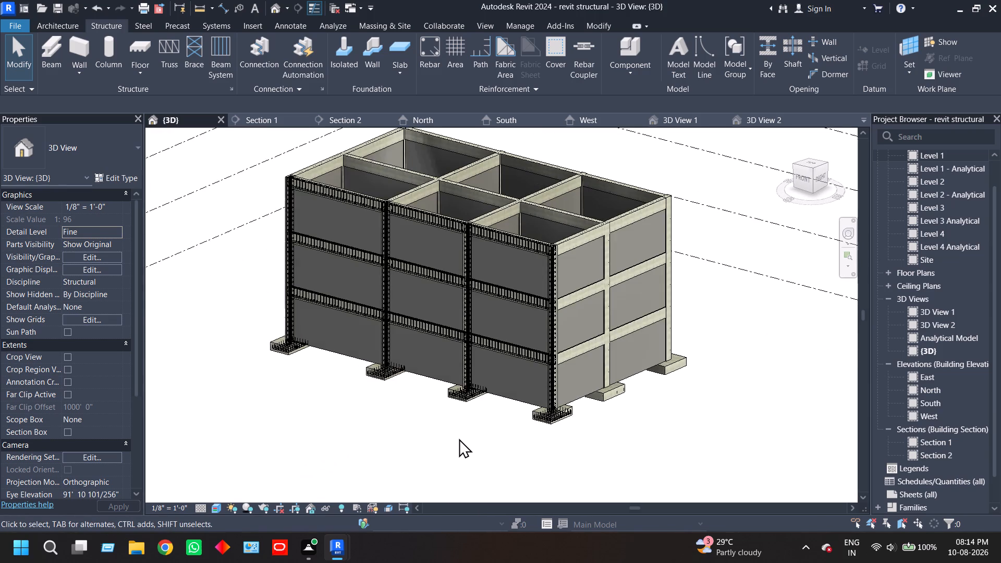
middle_click_drag(459, 438, 462, 483)
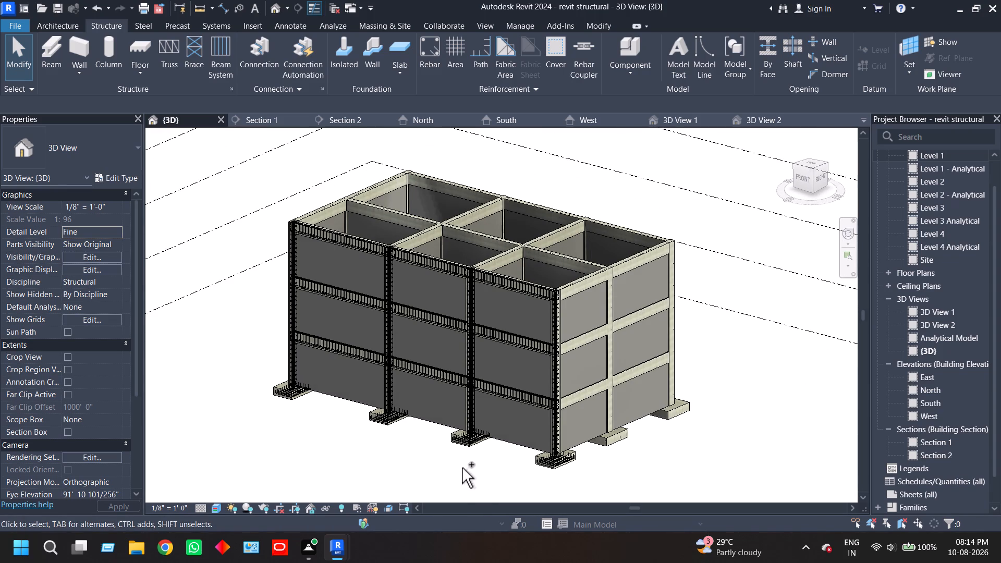
Save the structural project.
key("ctrl+s")
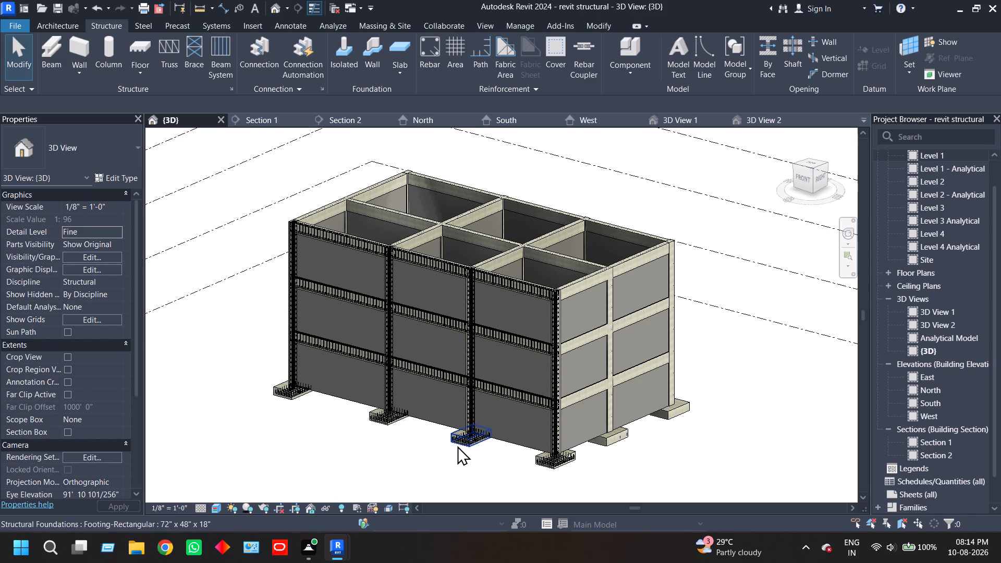